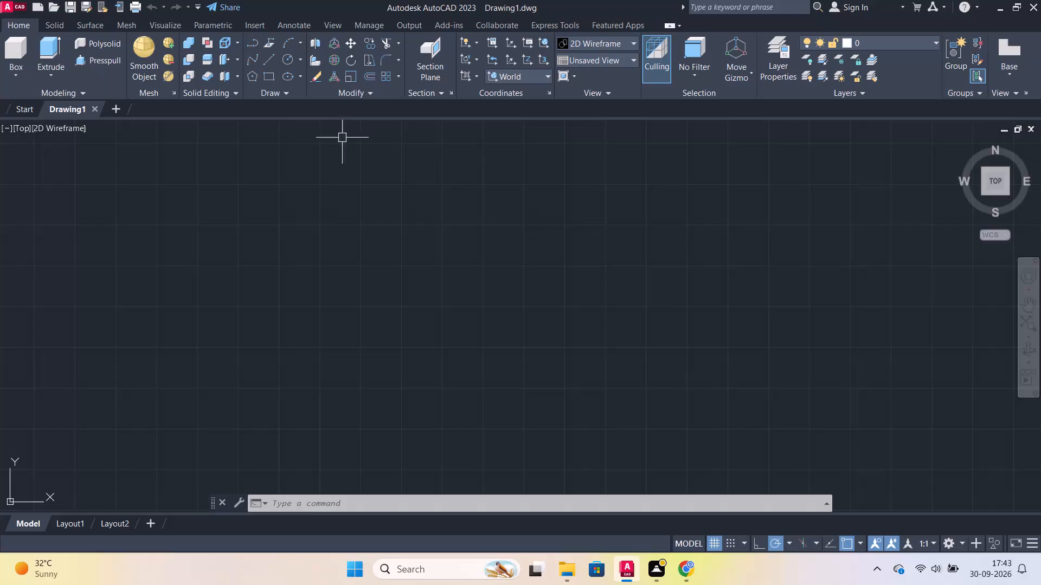
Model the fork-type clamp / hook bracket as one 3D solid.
Turn on command log file recording with LOGFILEON.
right_click(430, 301)
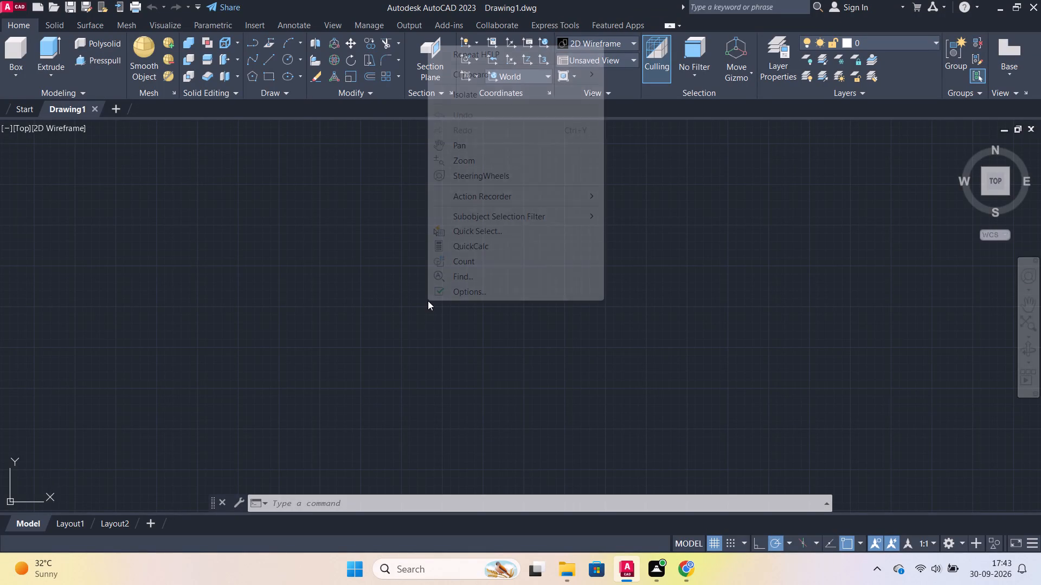
key("Escape")
type("log")
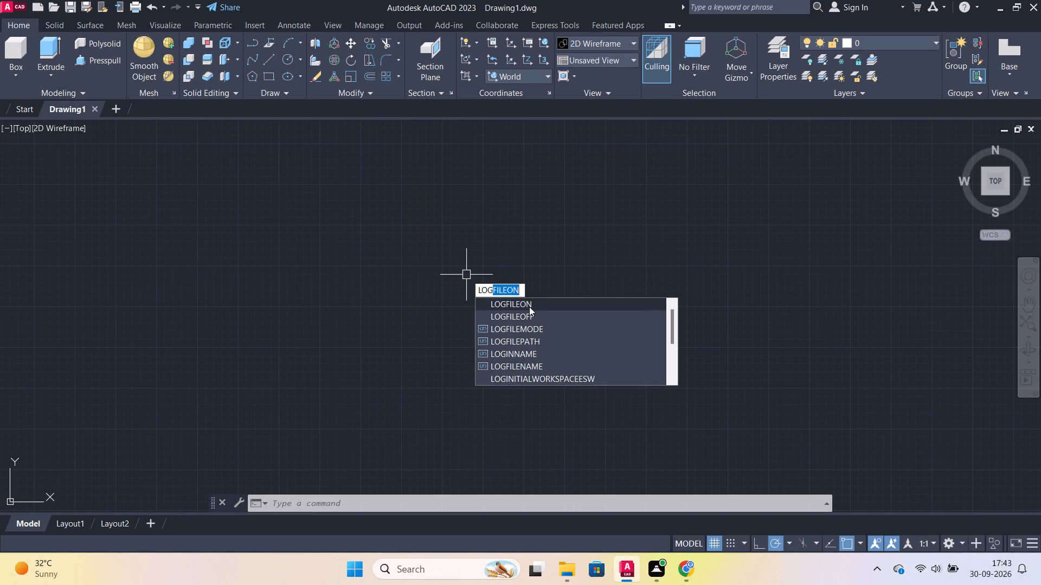
left_click(529, 307)
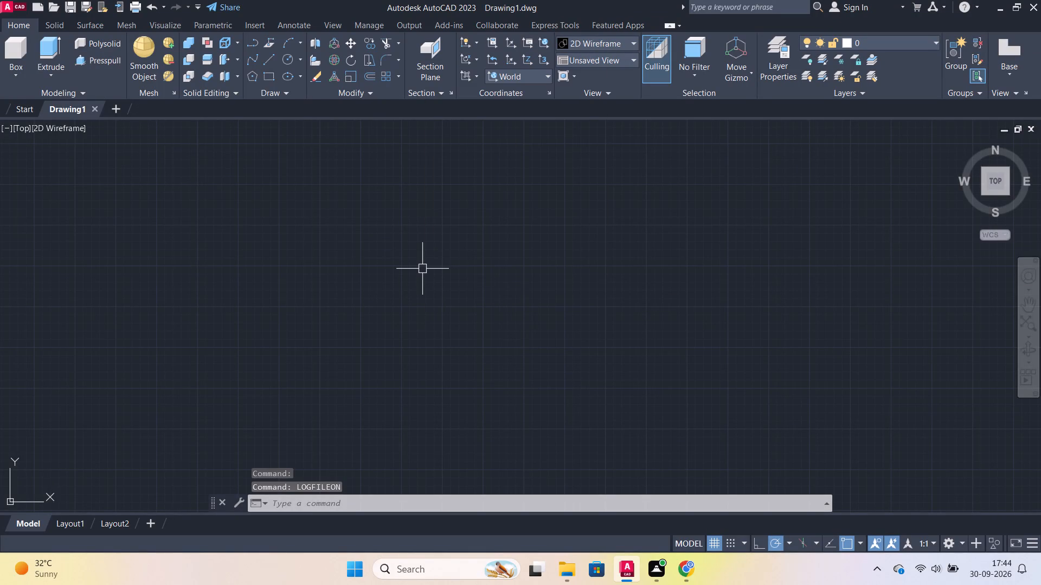
Set the model space limits with the lower left corner at 0,0 and the upper right corner at 1000,1000.
type("limk")
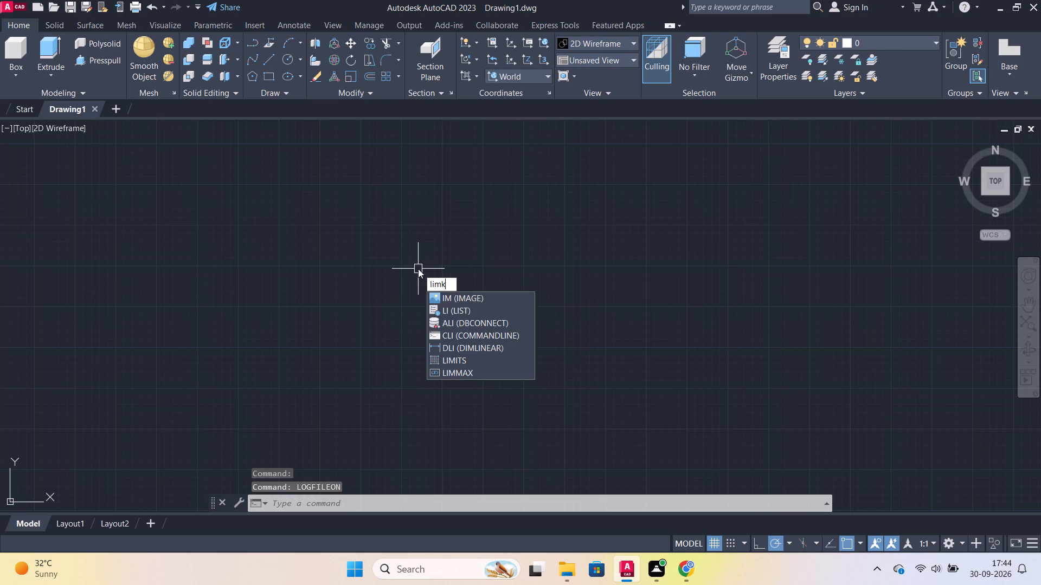
key("BackSpace")
key("BackSpace")
key("BackSpace")
key("BackSpace")
type("limits")
key("Return")
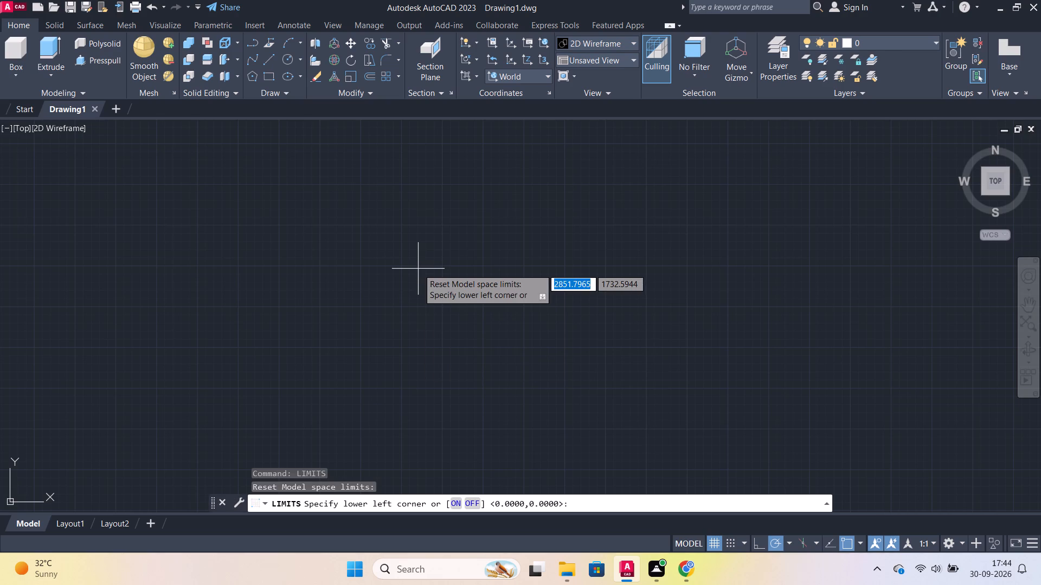
type("0,0")
key("Return")
type("1000,1000")
key("Return")
Draw a single horizontal line 15 units long in the empty area above and to the right of the origin.
key("z")
key("Return")
key("e")
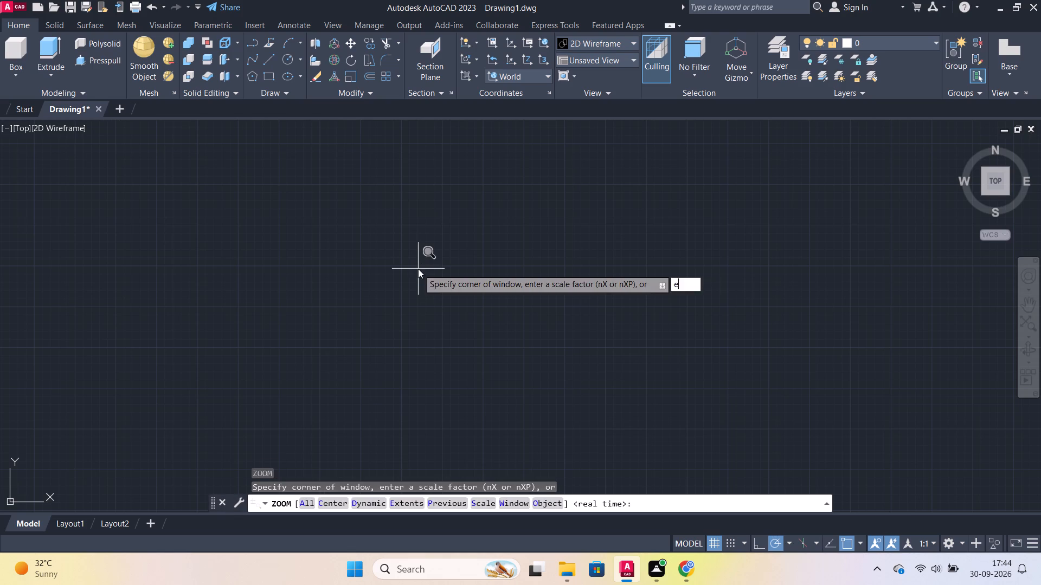
key("Return")
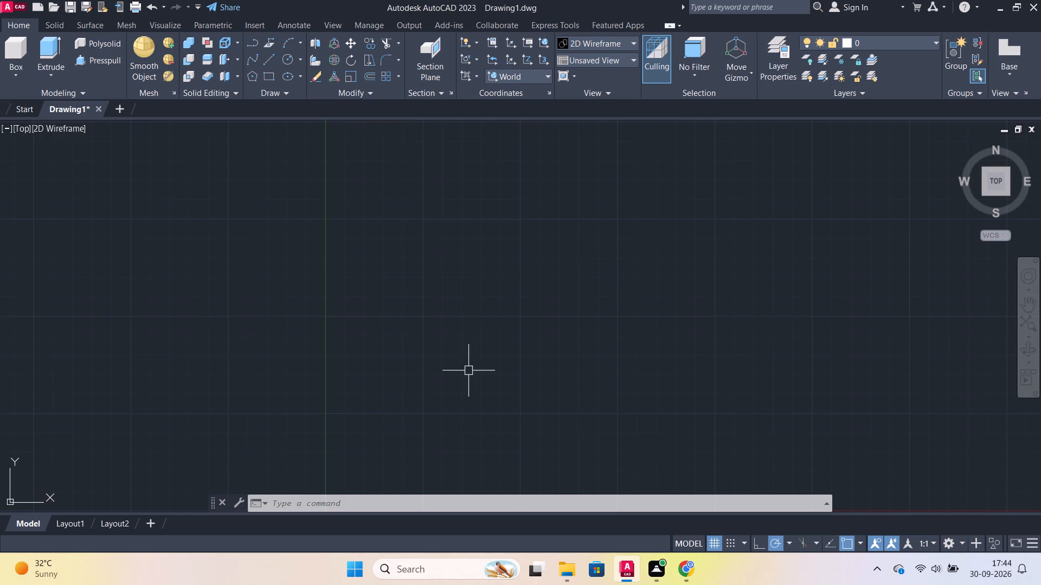
scroll(413, 369, "down", 2)
scroll(447, 401, "up", 2)
scroll(441, 399, "down", 2)
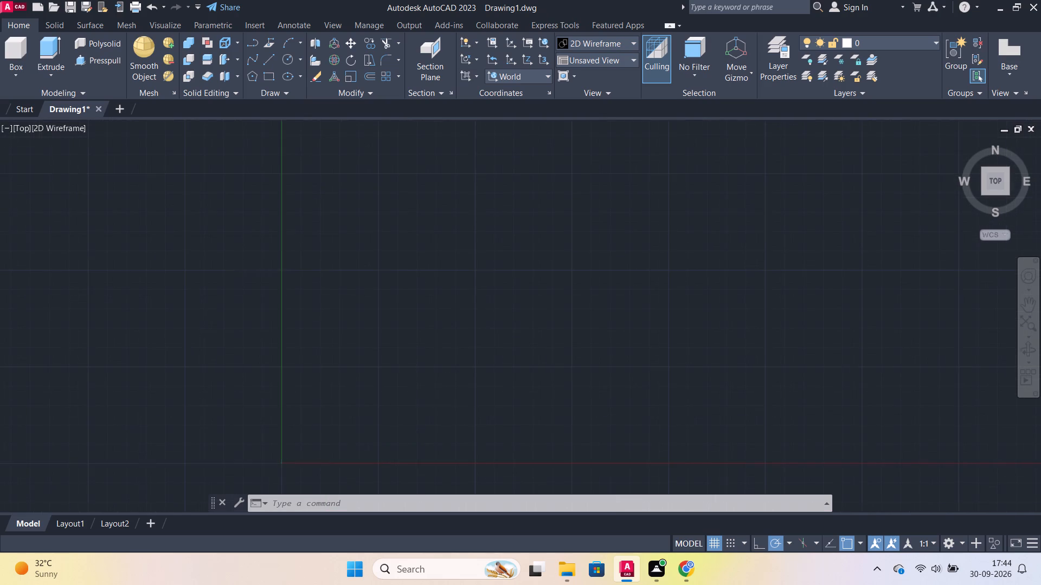
scroll(441, 399, "down", 1)
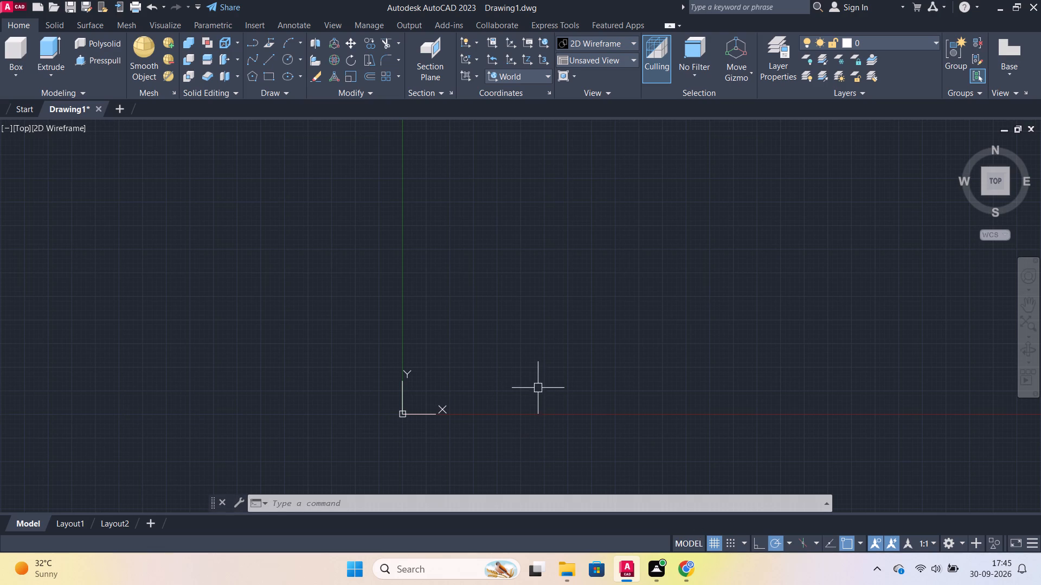
scroll(481, 308, "down", 1)
scroll(458, 298, "up", 1)
middle_click_drag(487, 292, 510, 299)
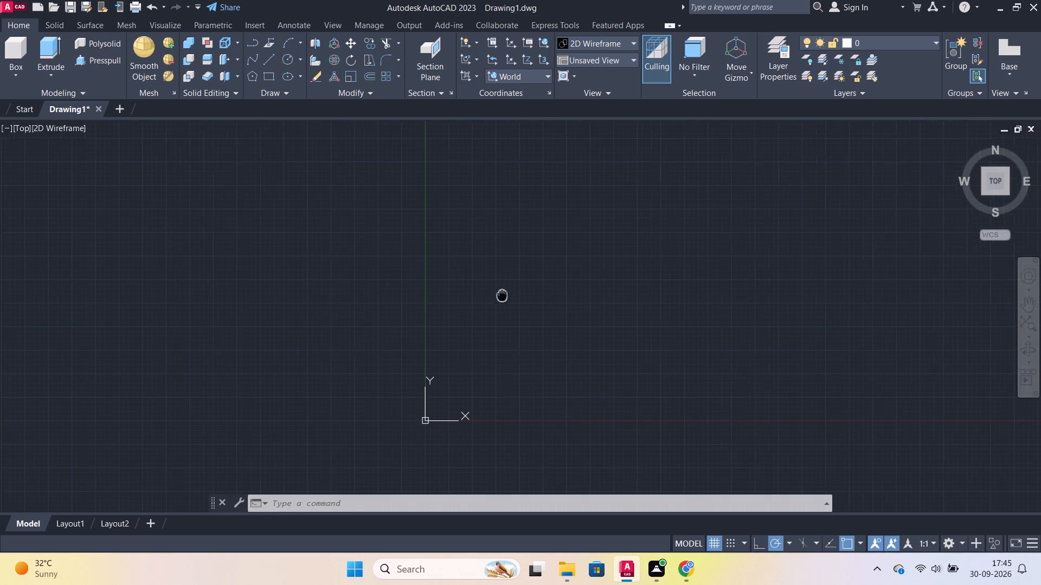
middle_click_drag(510, 299, 504, 342)
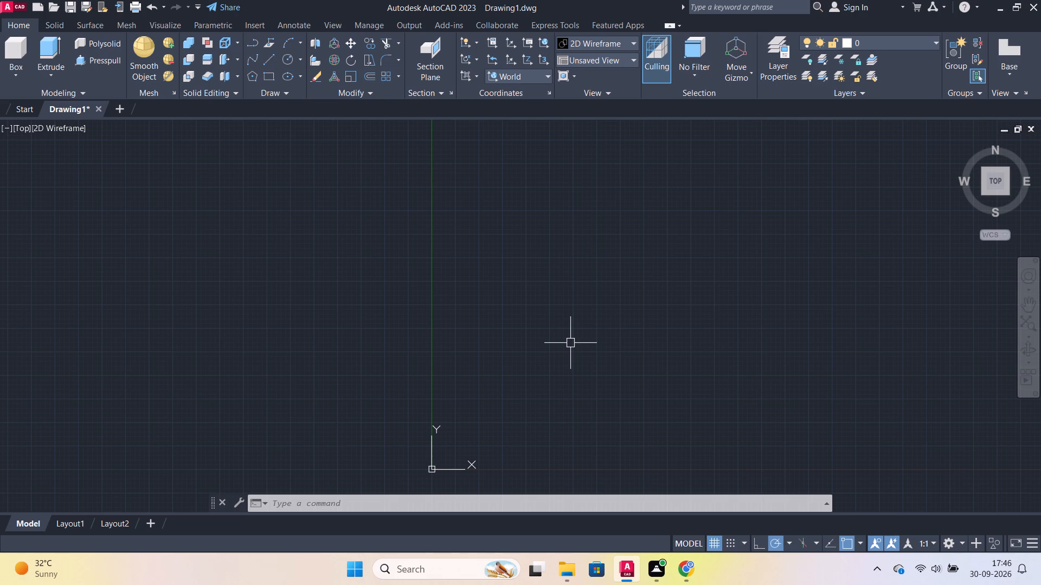
scroll(543, 325, "up", 2)
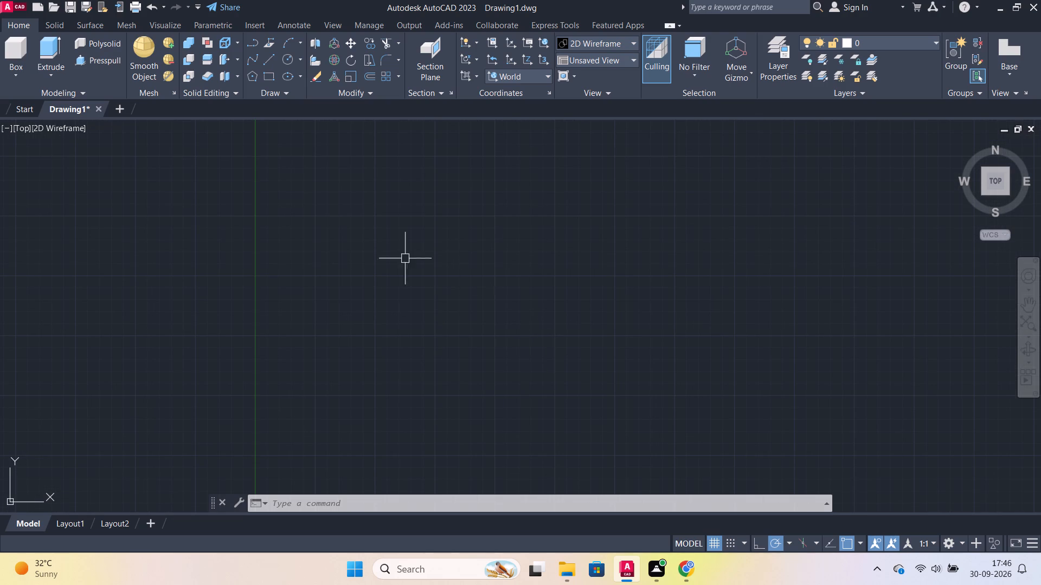
left_click(275, 59)
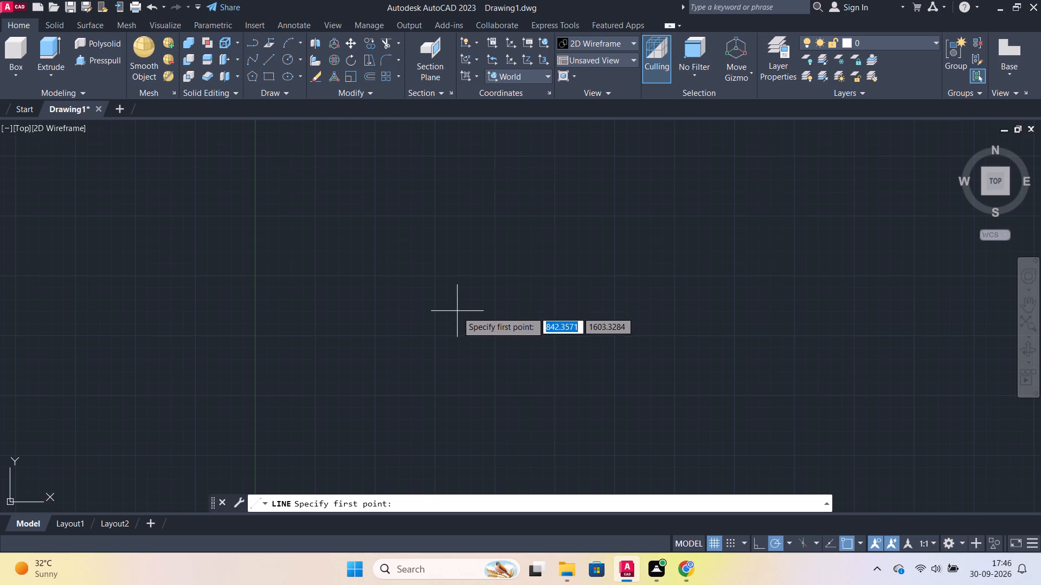
left_click(456, 318)
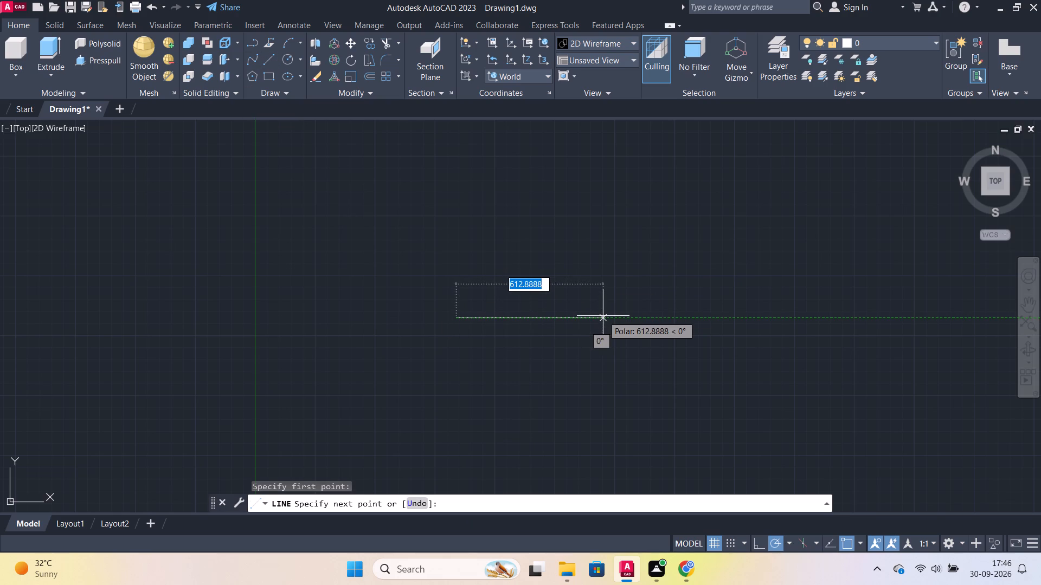
type("15")
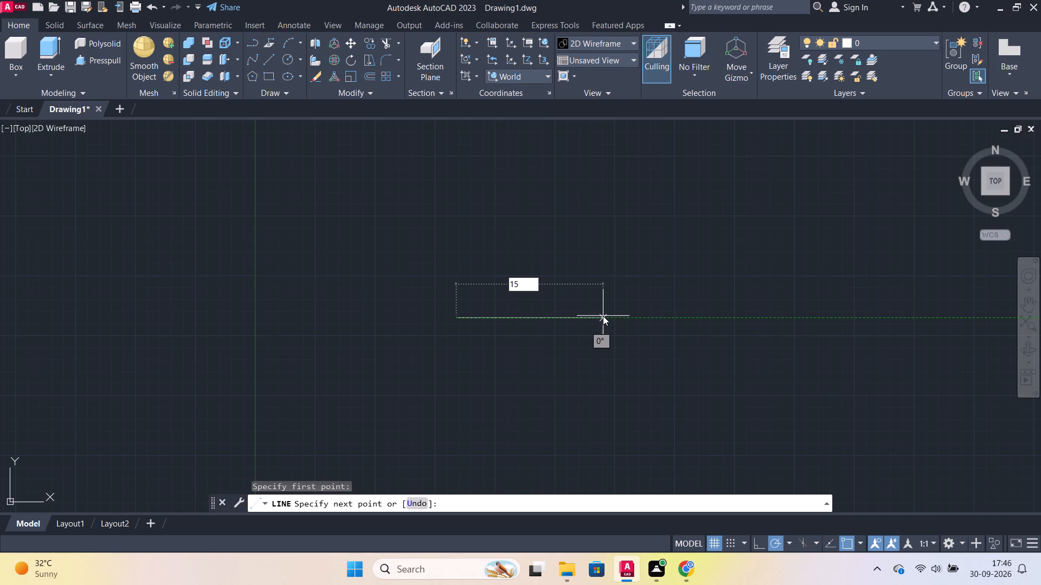
key("Return")
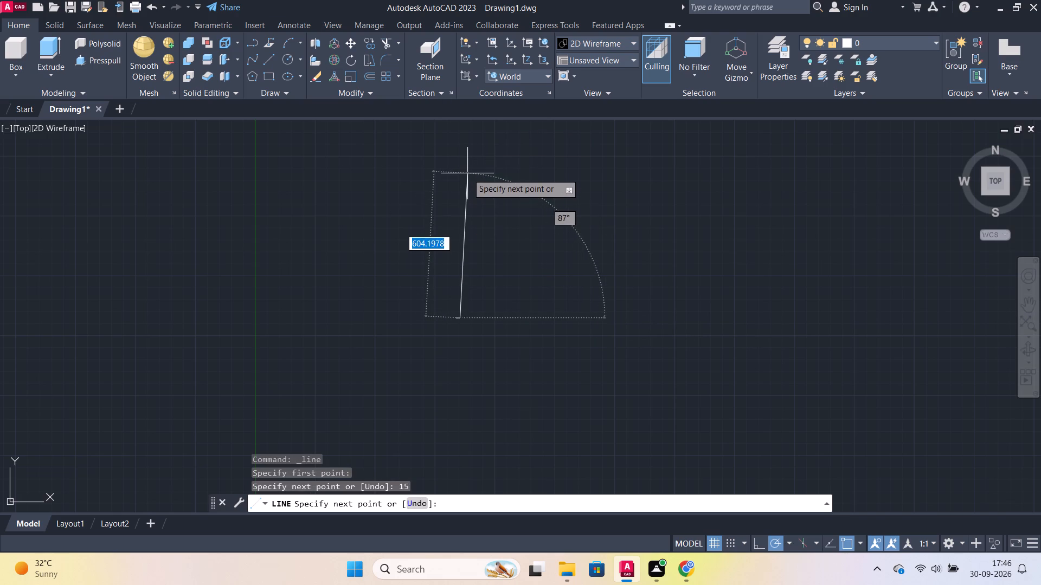
key("Escape")
Draw a vertical line 61.5 units long upward from the right end of the horizontal line.
key("z")
key("Return")
key("e")
key("Return")
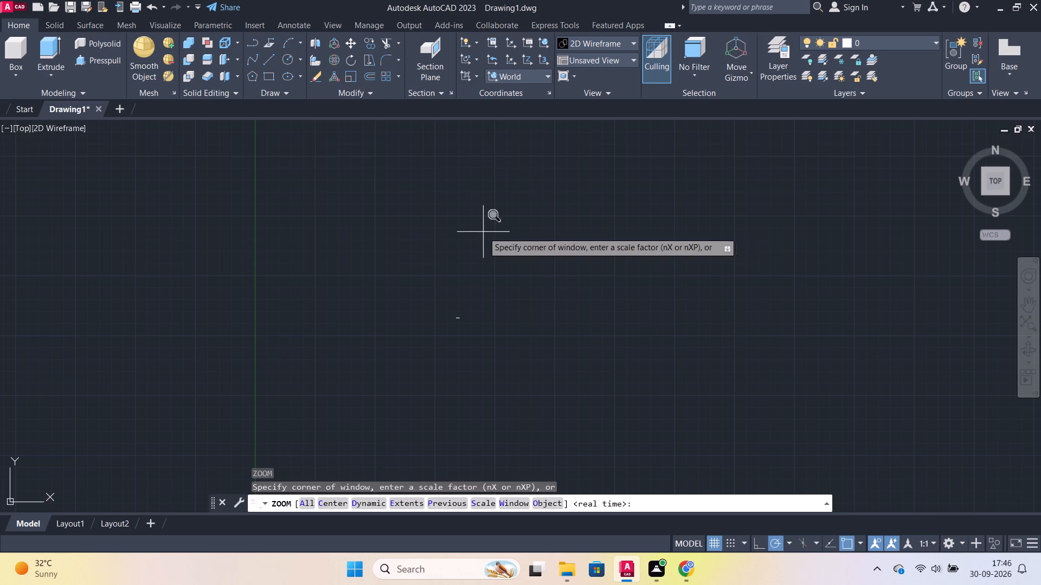
scroll(525, 276, "down", 5)
scroll(545, 305, "up", 2)
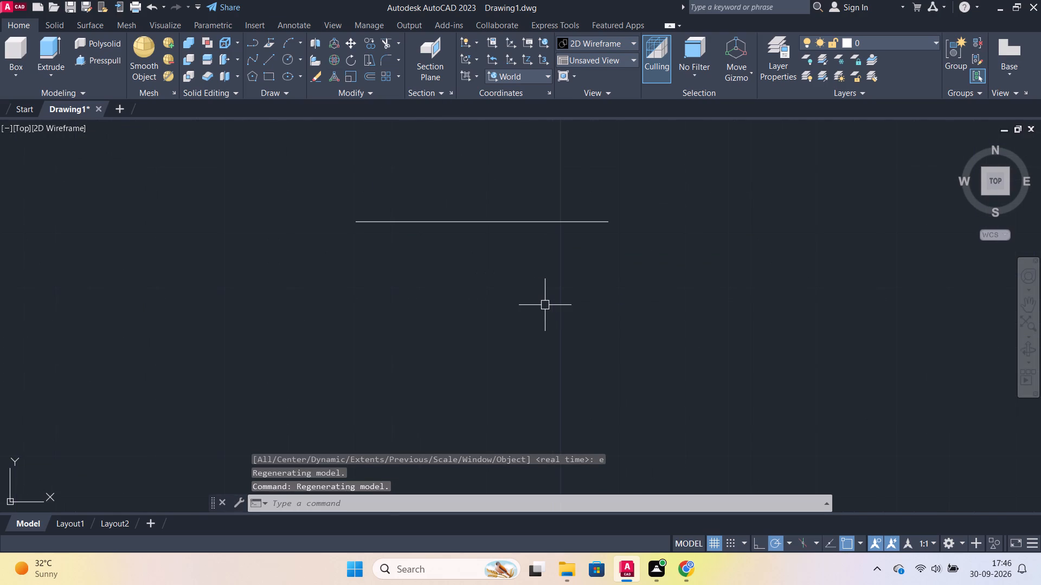
key("l")
key("Return")
middle_click_drag(596, 259, 519, 497)
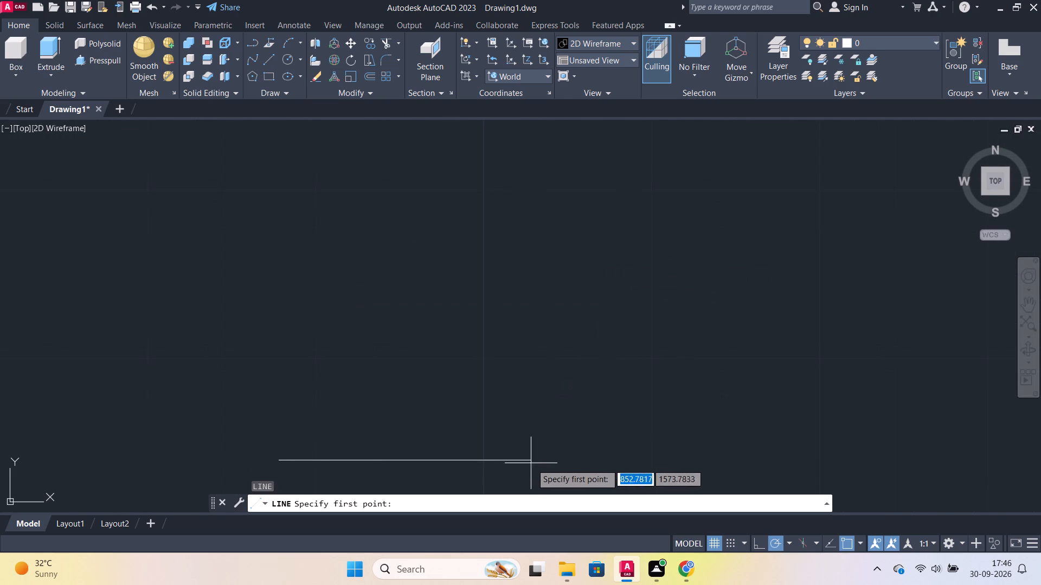
left_click(531, 459)
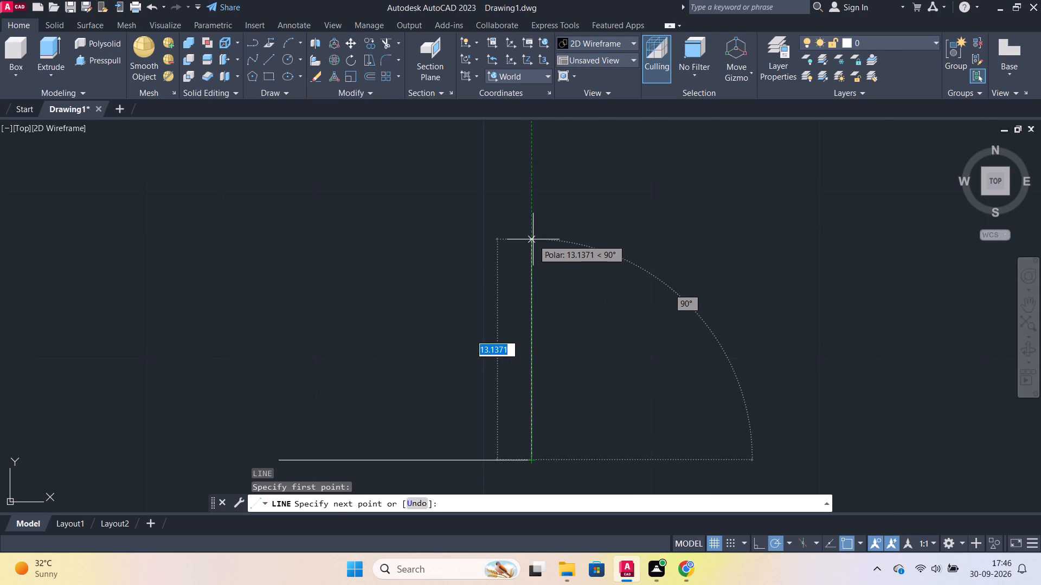
scroll(533, 239, "down", 1)
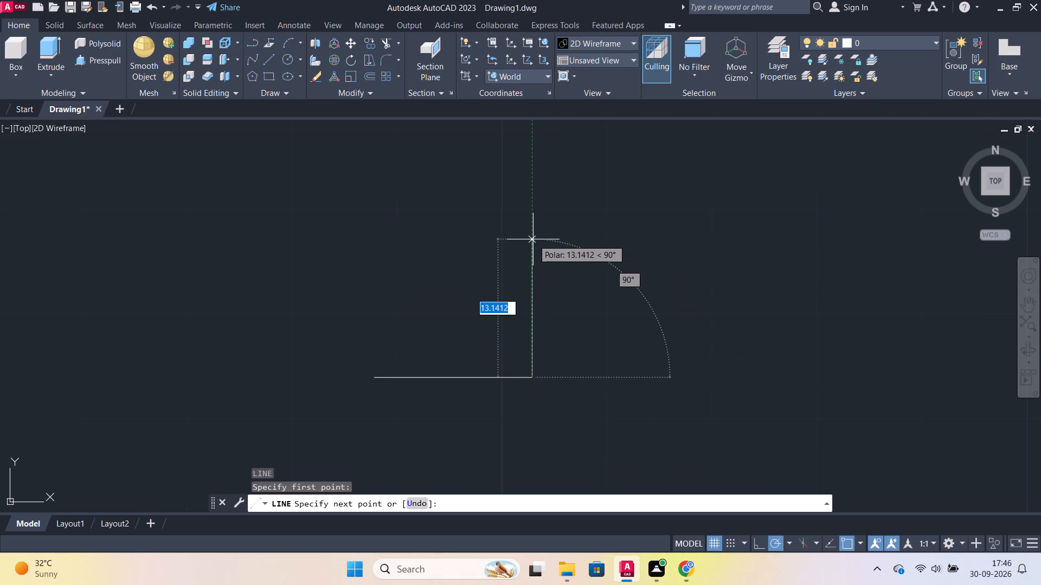
middle_click_drag(533, 239, 522, 282)
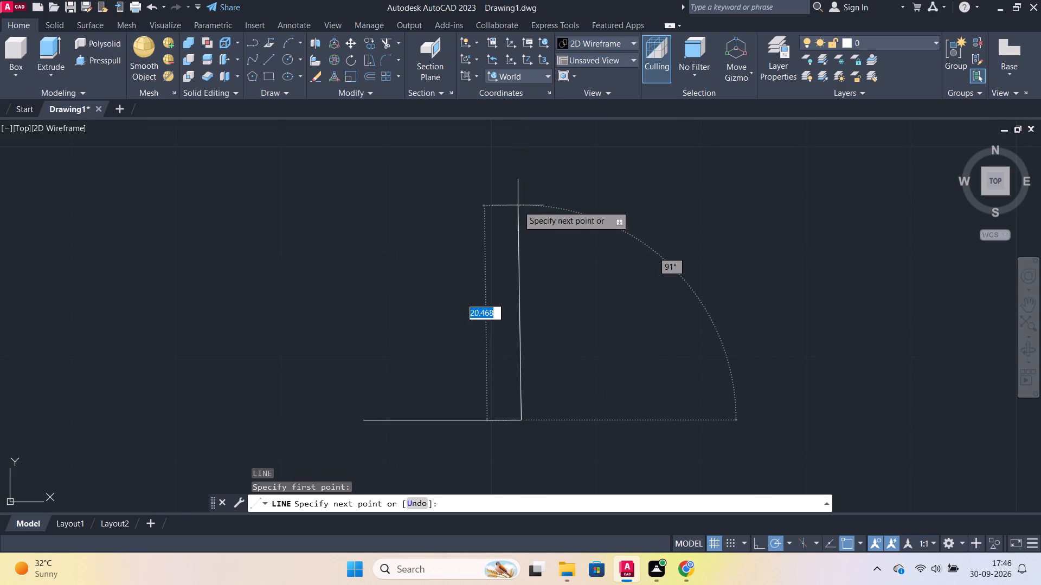
type("61.")
key("5")
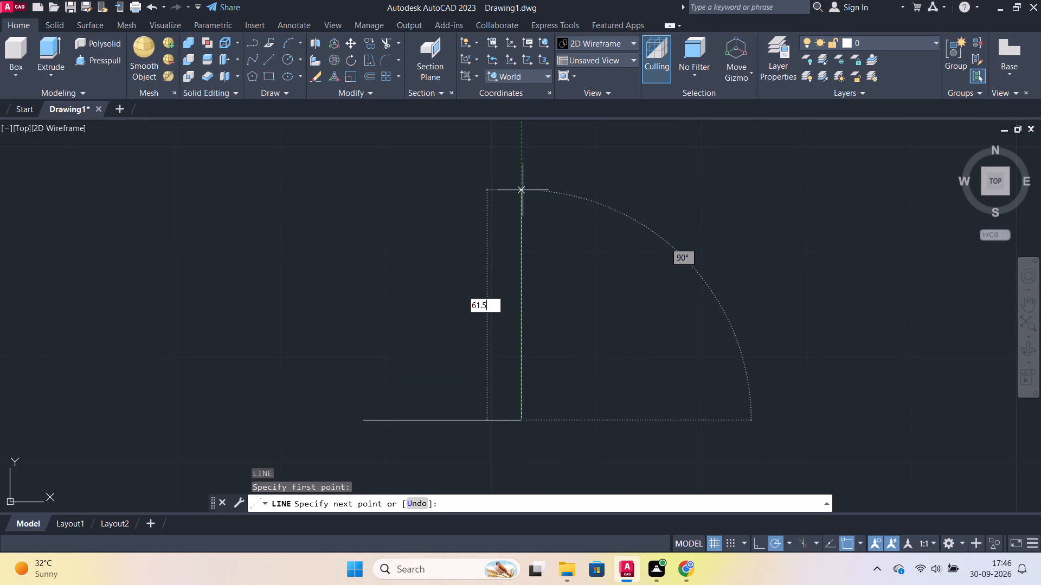
key("Return")
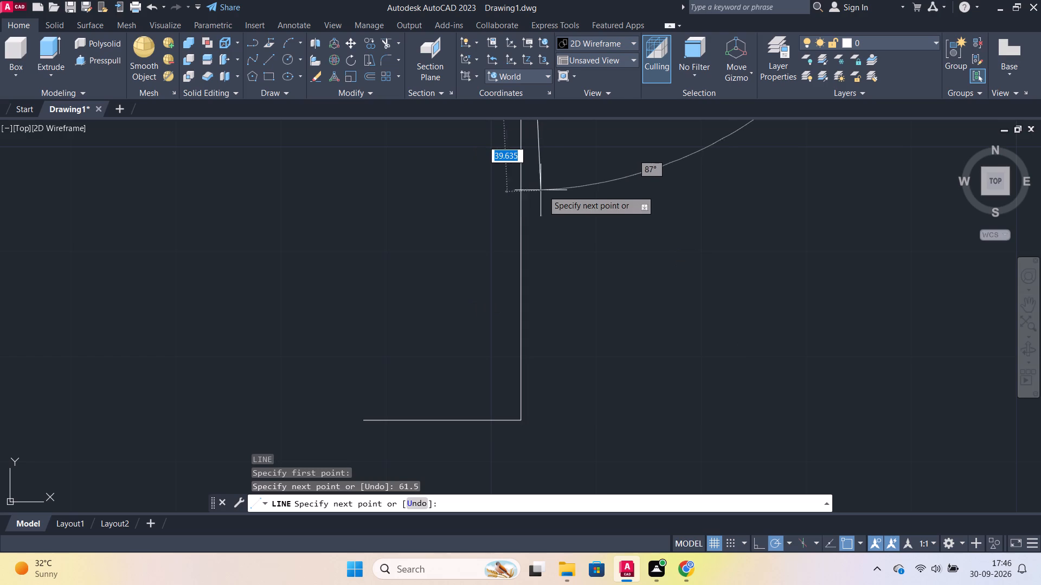
scroll(562, 192, "down", 3)
middle_click_drag(610, 212, 621, 302)
middle_click(620, 303)
scroll(620, 321, "down", 1)
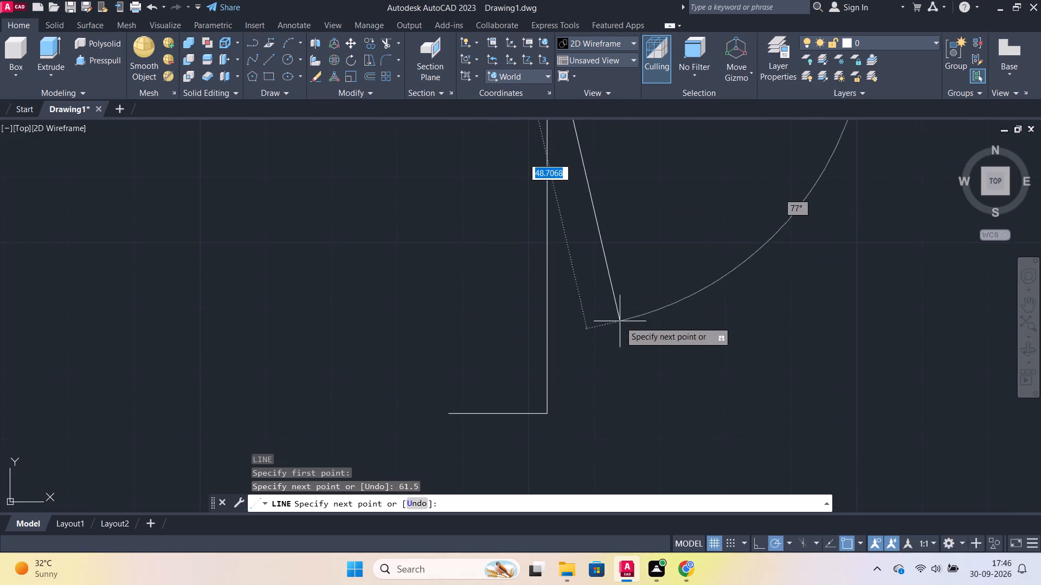
scroll(620, 321, "down", 1)
scroll(621, 245, "down", 3)
scroll(467, 195, "down", 3)
scroll(581, 191, "up", 3)
scroll(599, 191, "down", 8)
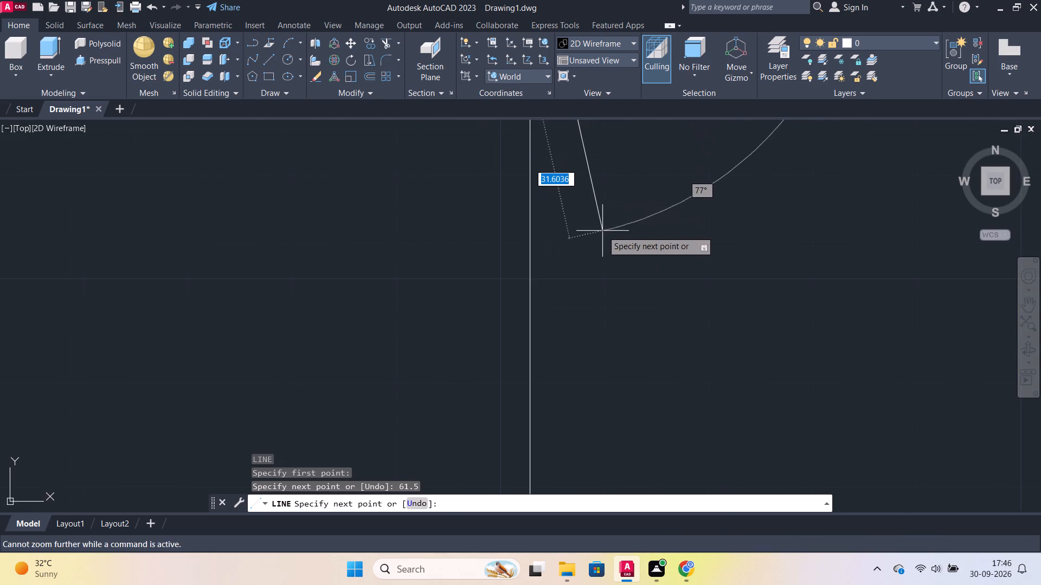
scroll(603, 231, "down", 5)
middle_click_drag(579, 299, 580, 434)
scroll(602, 330, "down", 4)
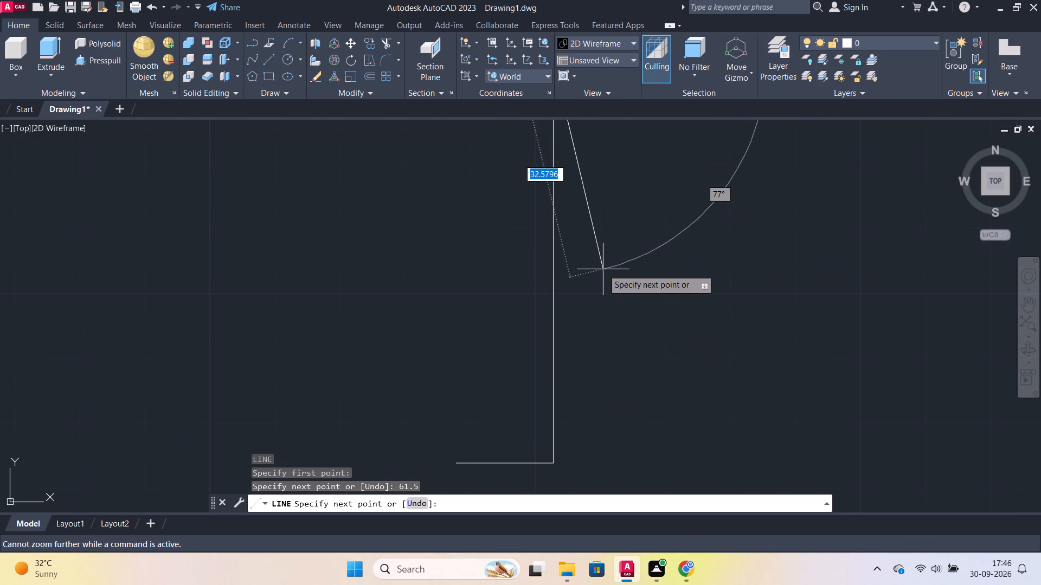
key("Escape")
Draw a freehand-length horizontal line leftward from the top end of the 61.5-unit vertical line, well past the bottom line's left end.
scroll(603, 268, "down", 5)
scroll(603, 268, "up", 5)
scroll(604, 264, "down", 1)
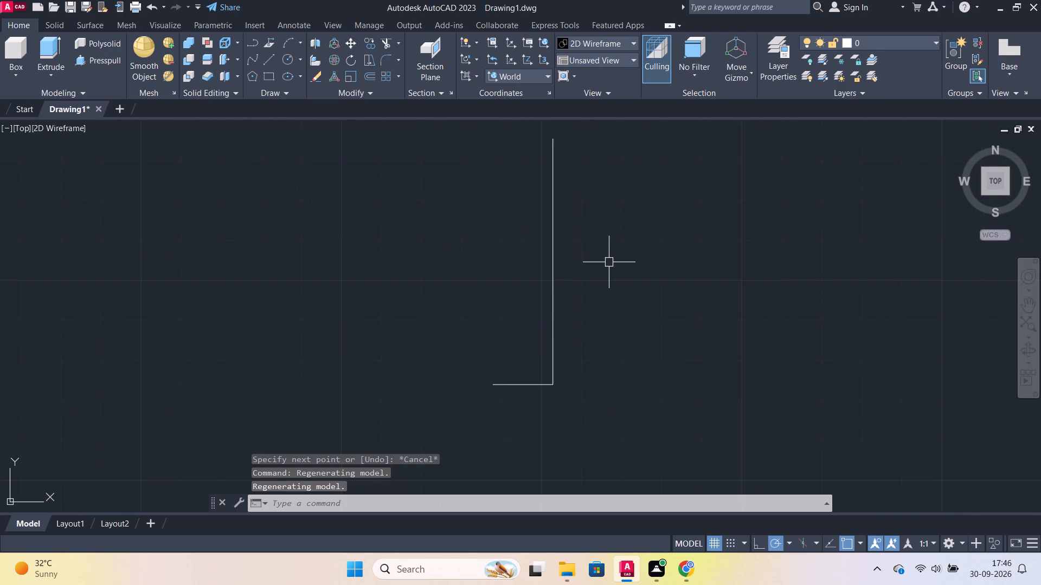
key("l")
key("Return")
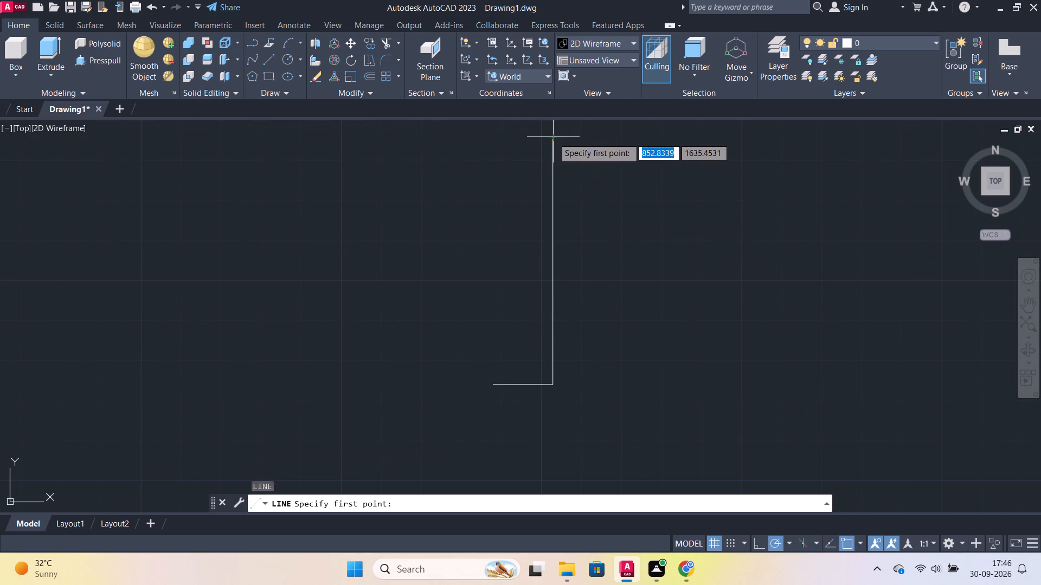
left_click(553, 138)
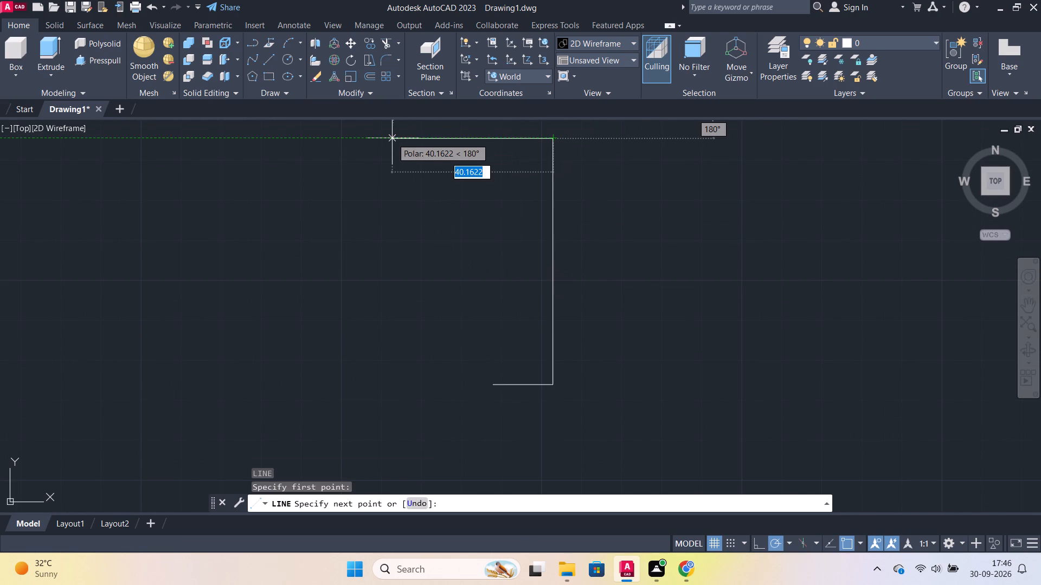
left_click(306, 141)
key("Escape")
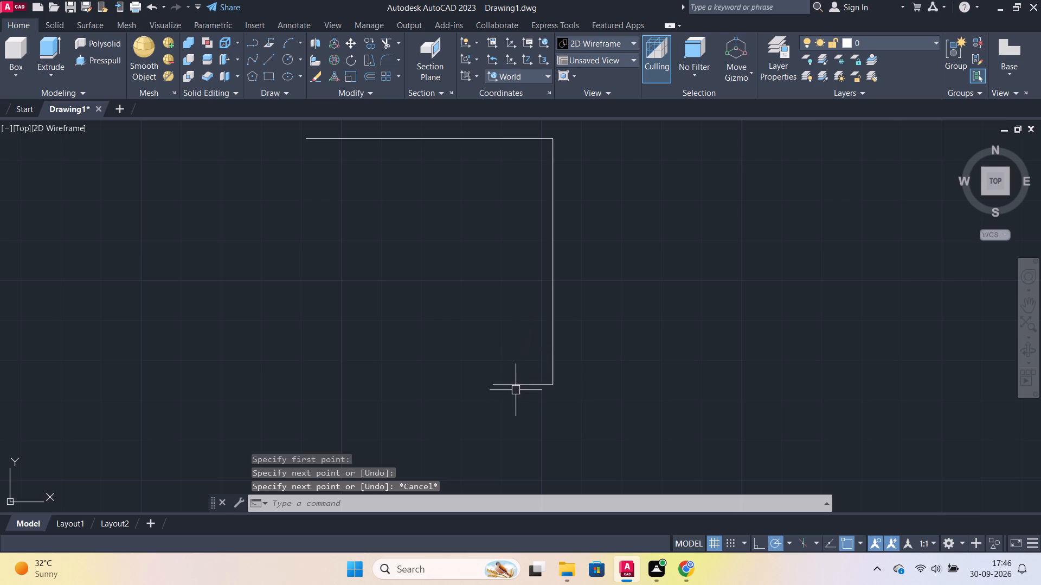
Draw a vertical line upward from the left end of the 15-unit bottom line, stopping just below the top horizontal line.
key("space")
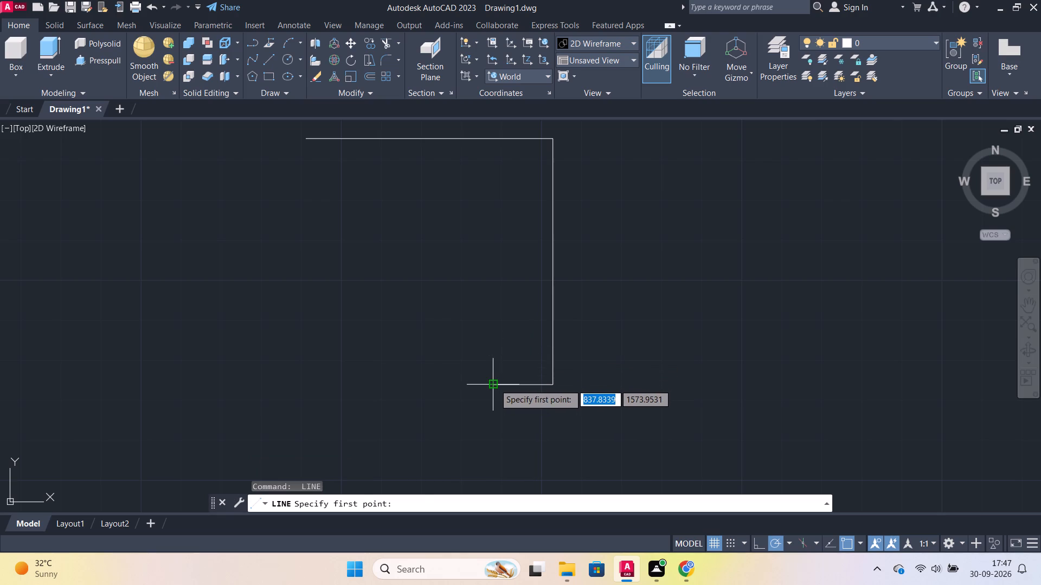
left_click(494, 384)
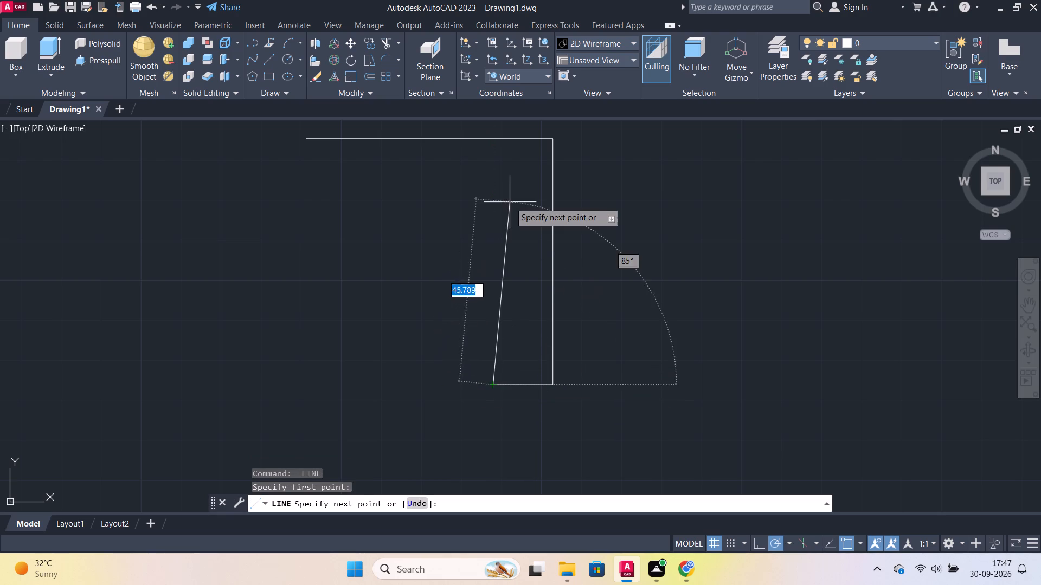
left_click(495, 162)
key("Escape")
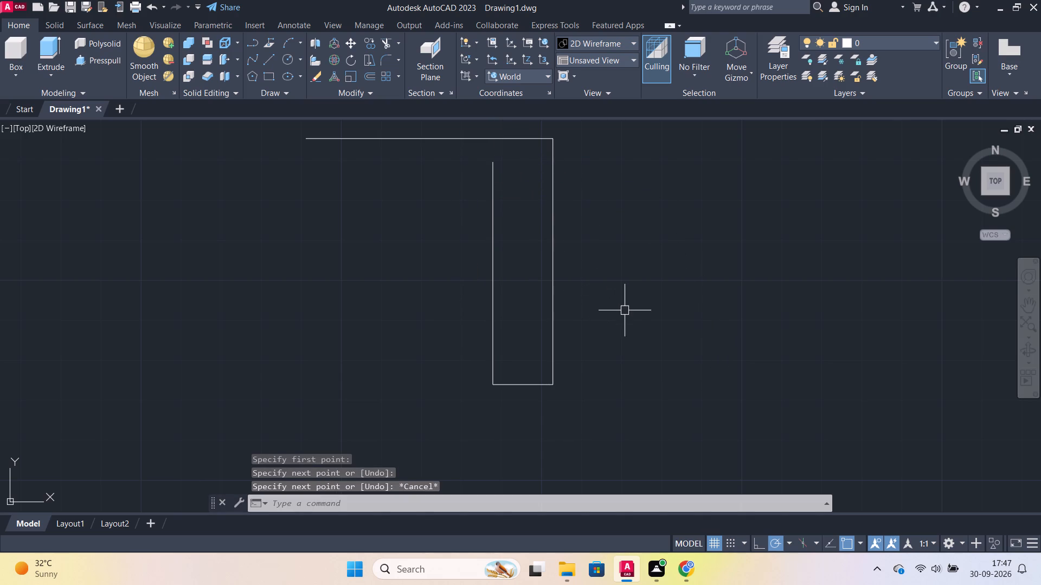
Offset the 15-unit bottom line 25 units upward, between the two vertical lines.
left_click(528, 377)
left_click(528, 377)
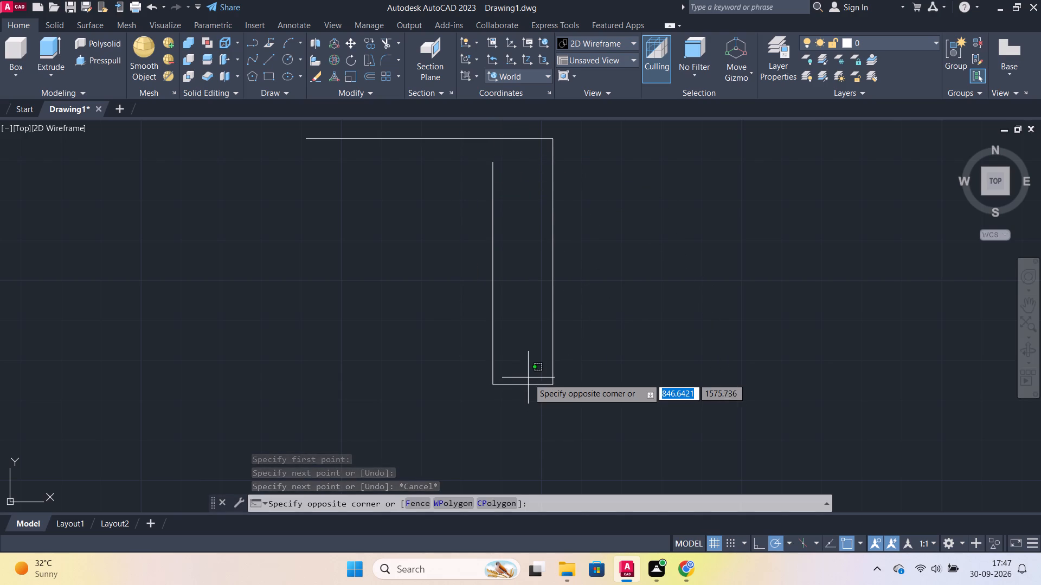
left_click(526, 385)
key("o")
key("Return")
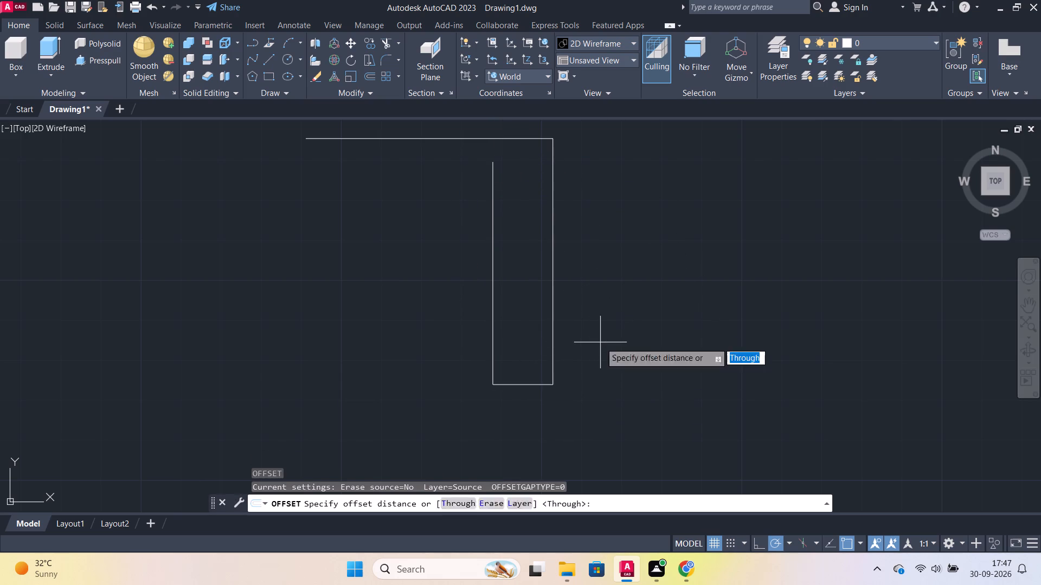
key("Return")
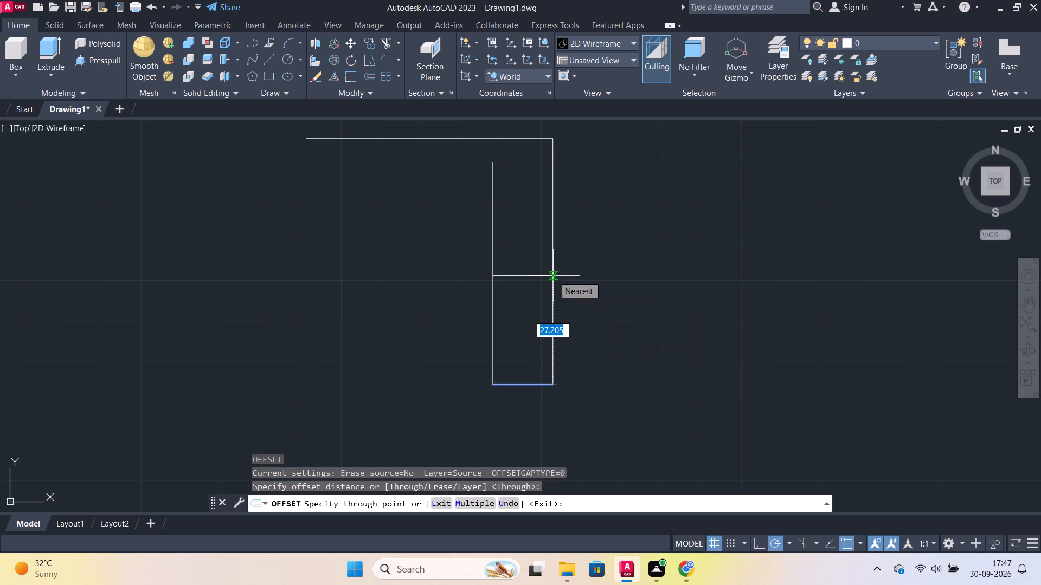
type("25")
key("Return")
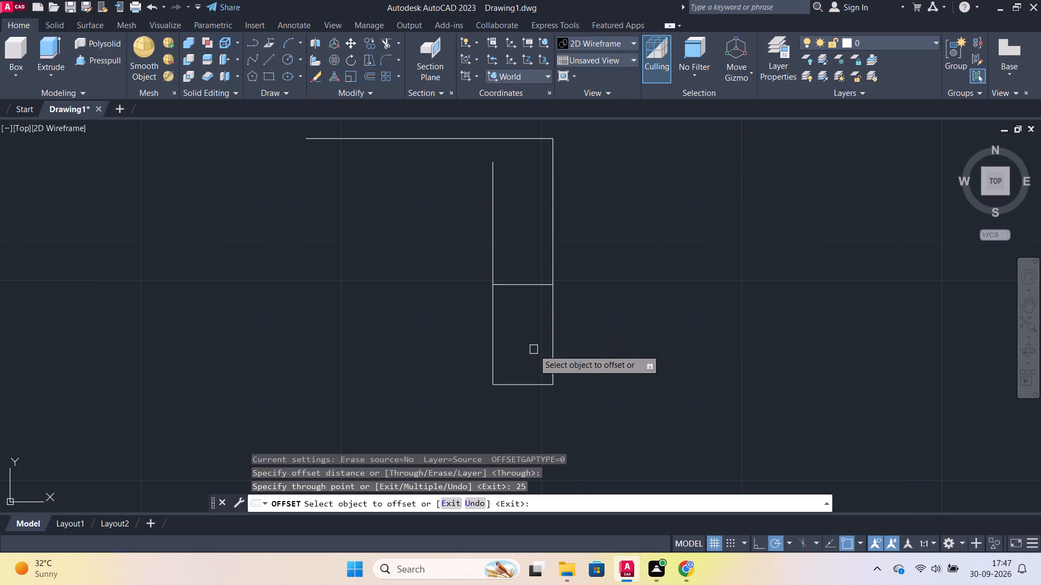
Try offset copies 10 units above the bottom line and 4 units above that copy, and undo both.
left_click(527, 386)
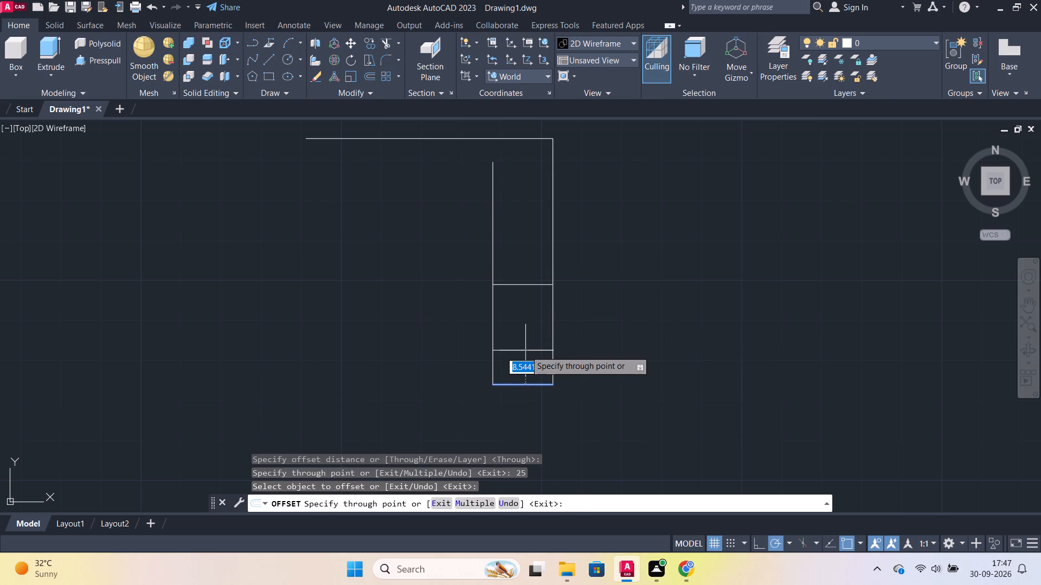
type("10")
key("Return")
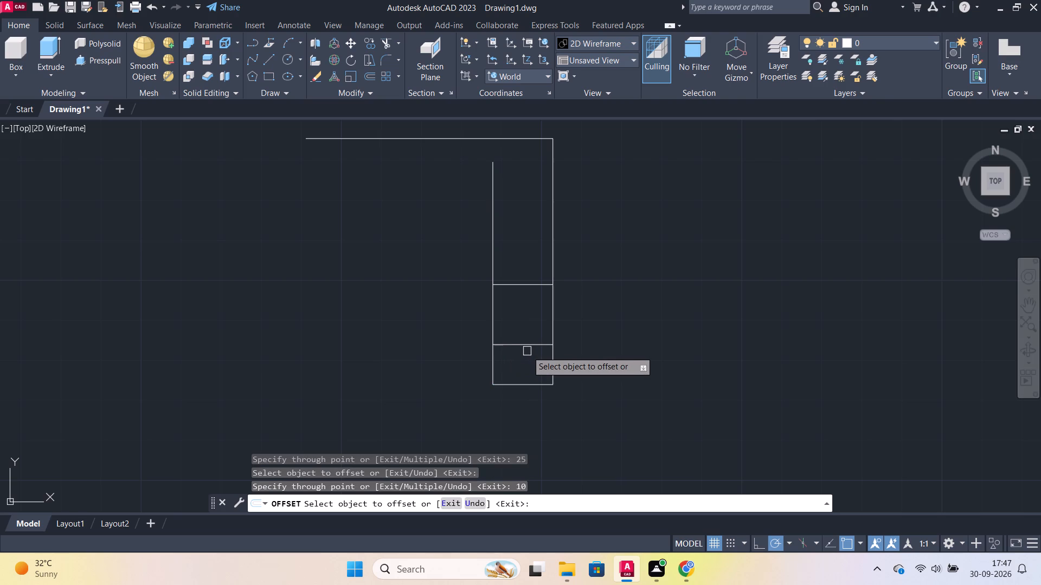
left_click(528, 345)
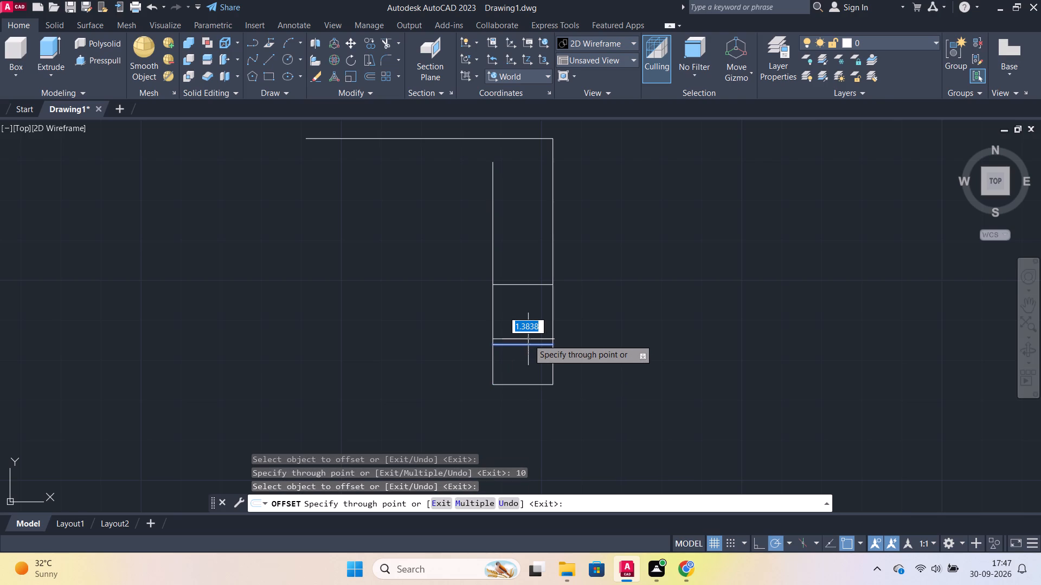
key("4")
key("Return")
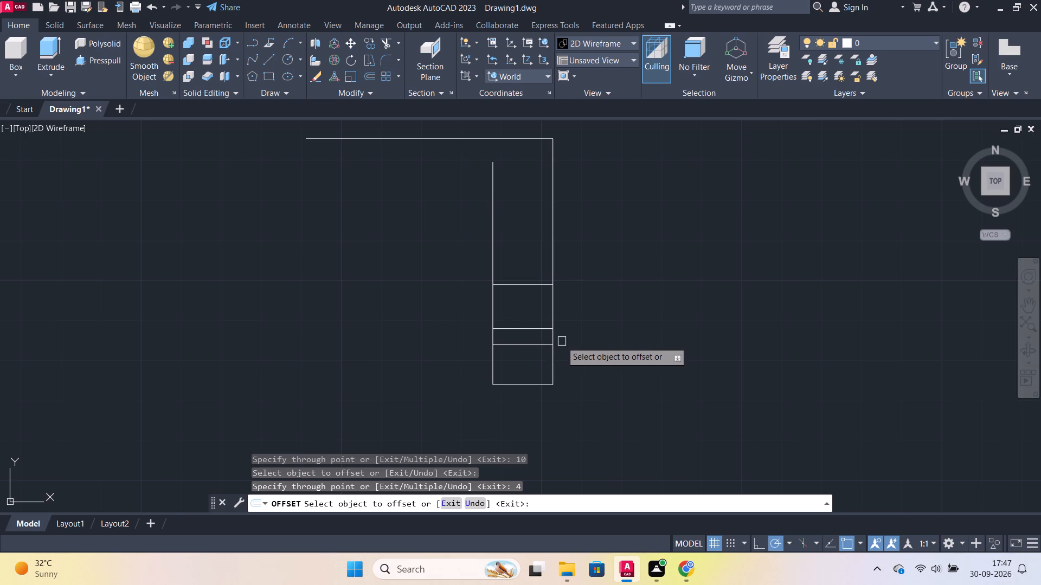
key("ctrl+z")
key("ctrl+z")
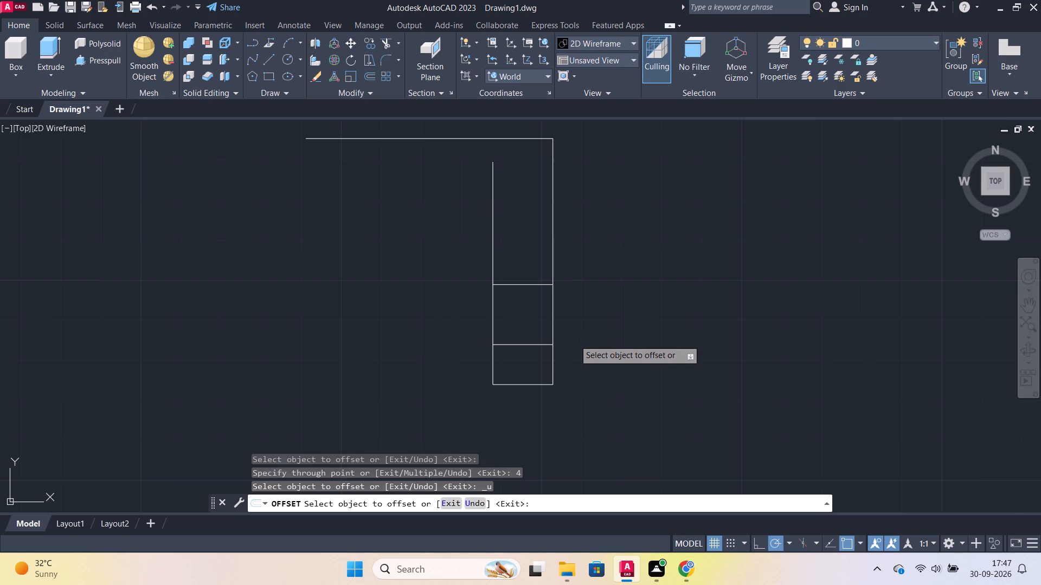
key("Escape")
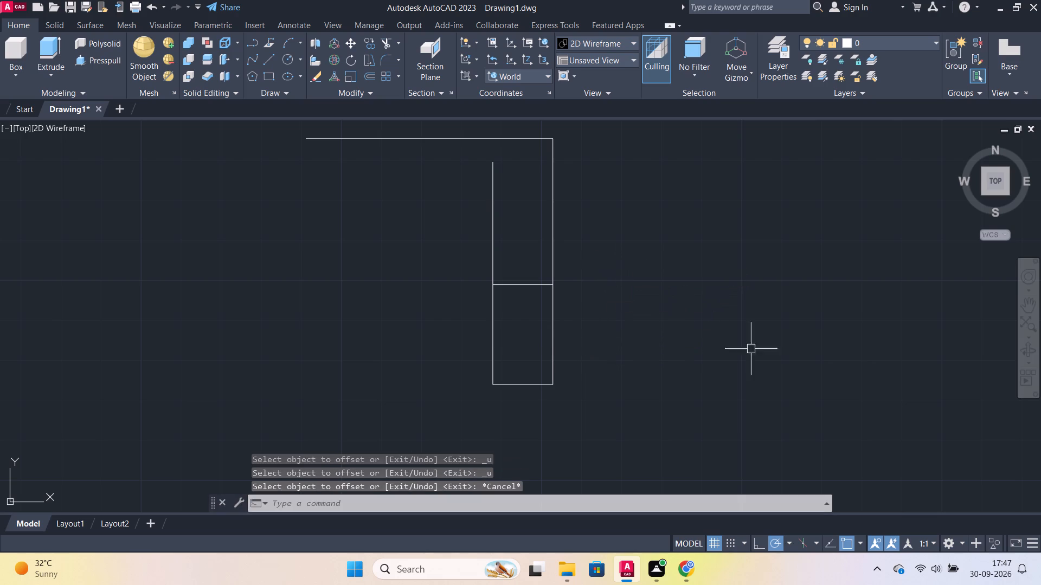
Draw a slanted line about 34.3 units long at 105° from the left end of the 25-unit offset line.
left_click(273, 57)
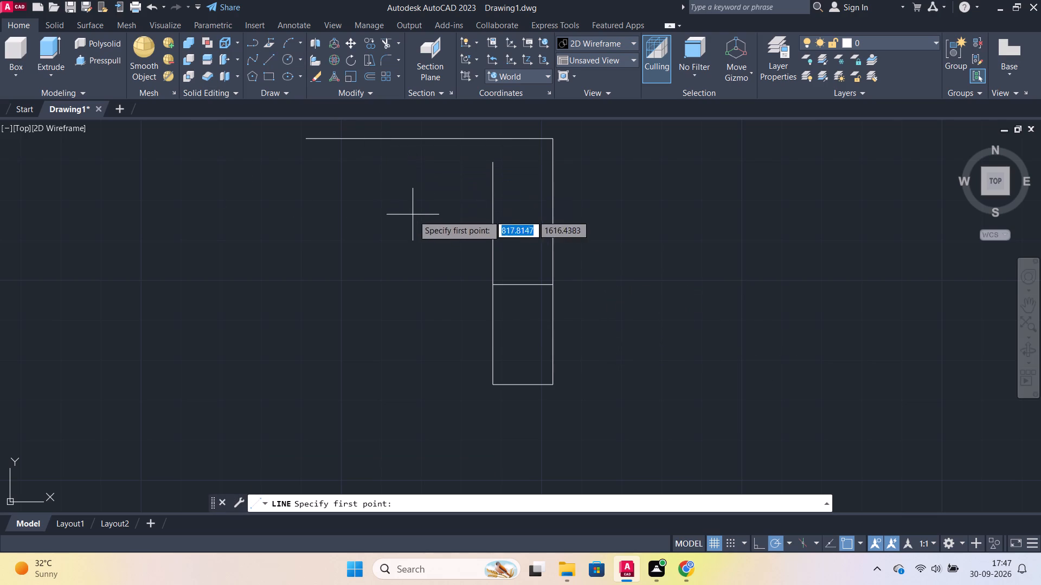
left_click(494, 286)
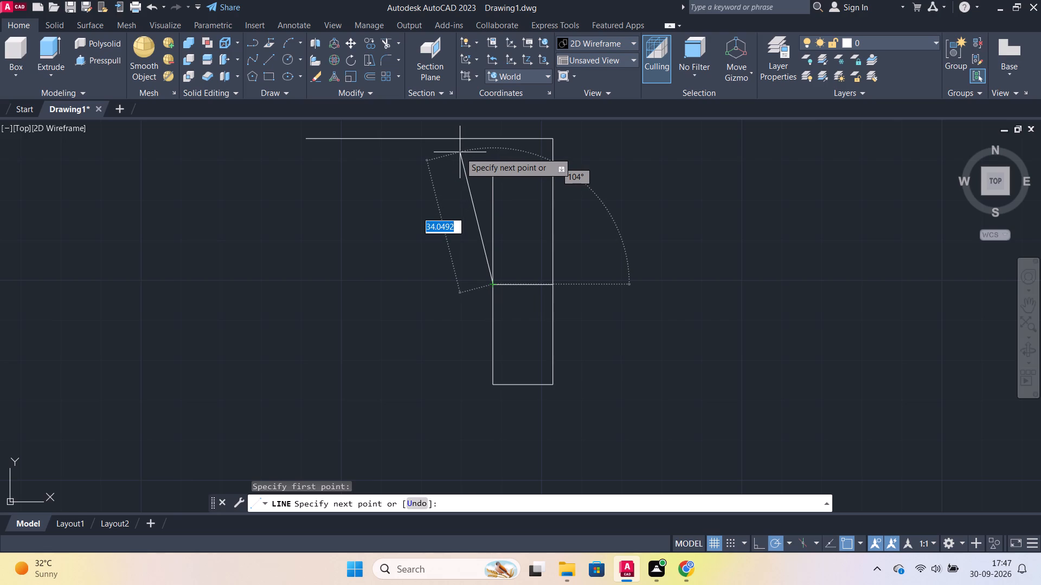
key("Tab")
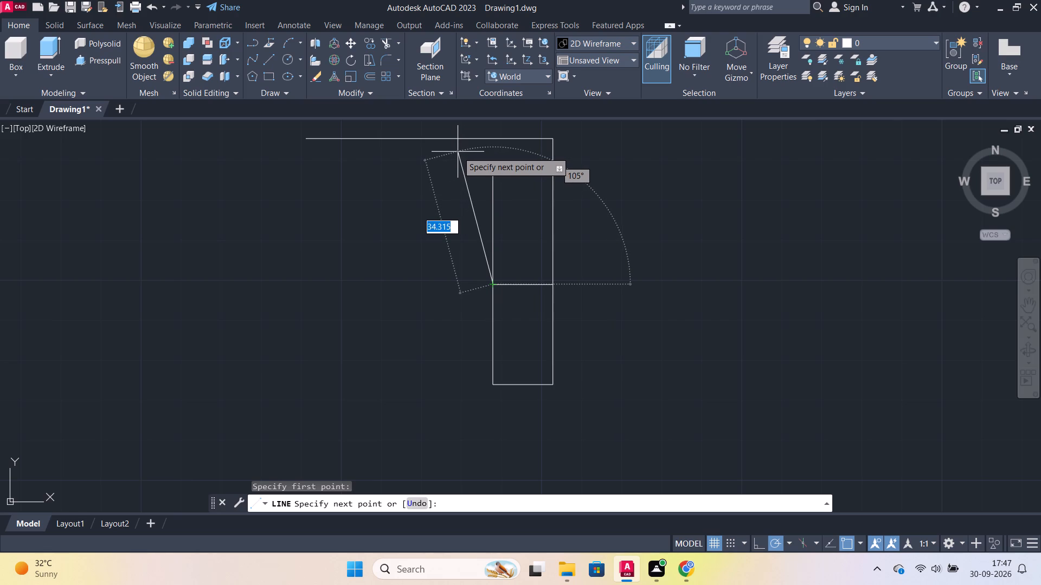
left_click(458, 152)
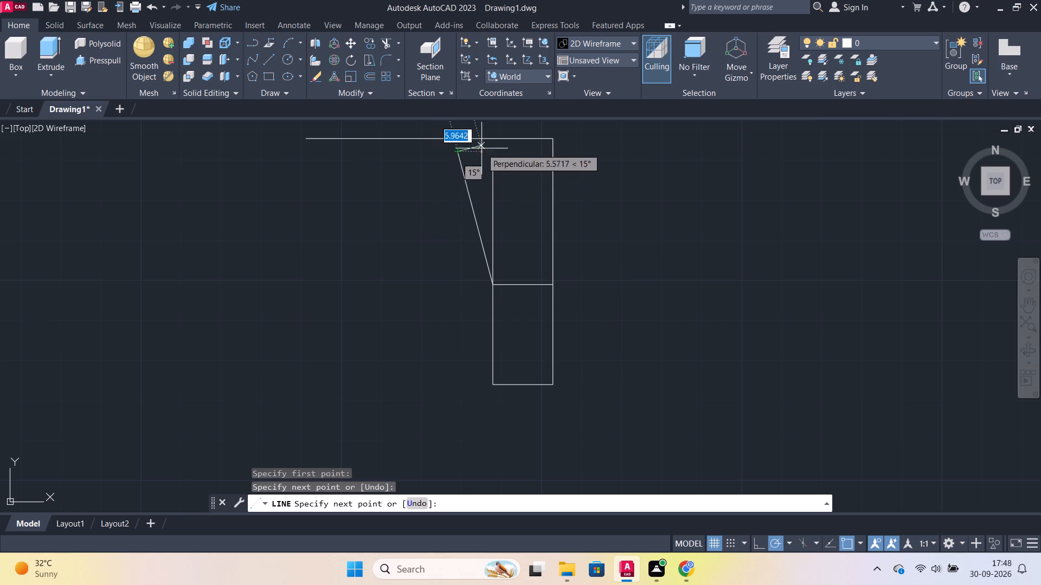
key("Escape")
Check the angle between the slanted line and the inner vertical line using an angular dimension preview.
scroll(404, 144, "up", 1)
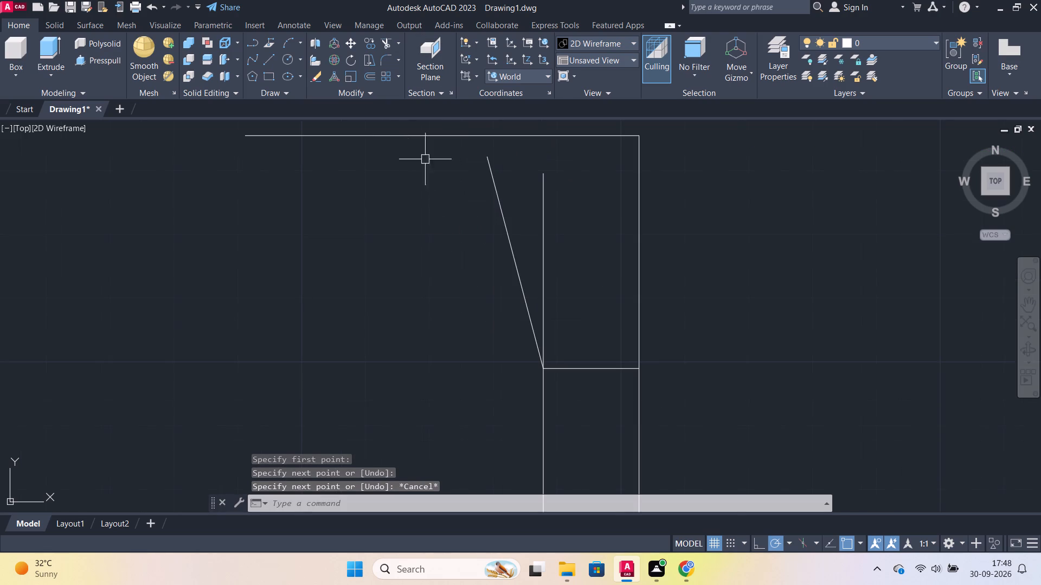
middle_click_drag(430, 162, 371, 211)
scroll(371, 211, "up", 1)
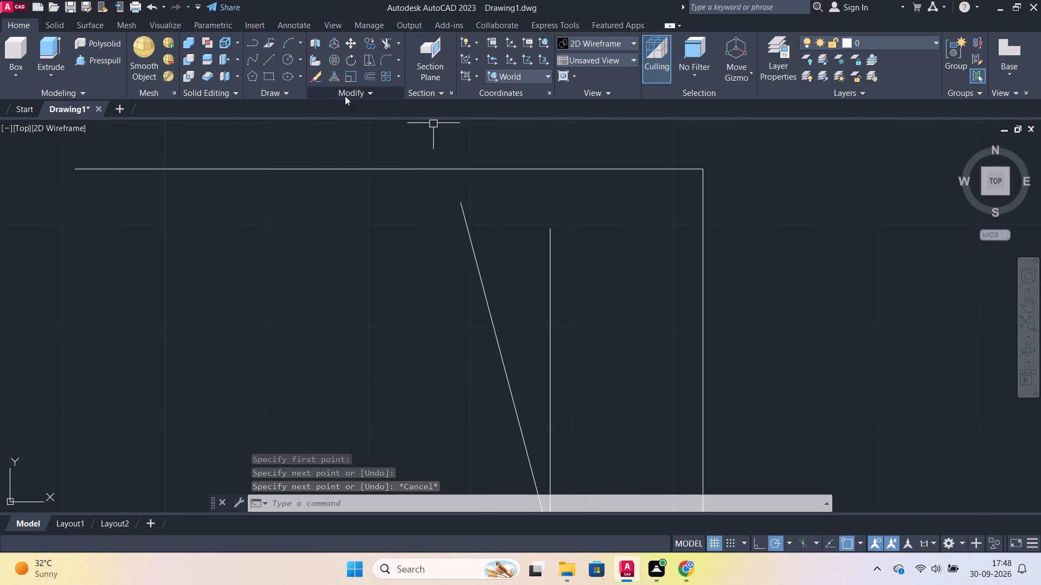
left_click(303, 29)
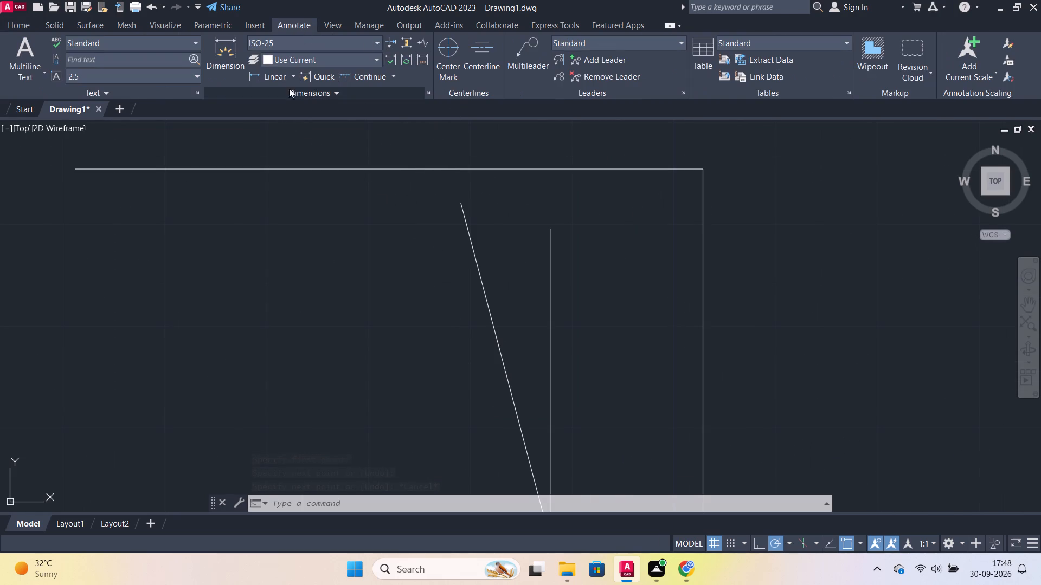
left_click(281, 75)
left_click(295, 75)
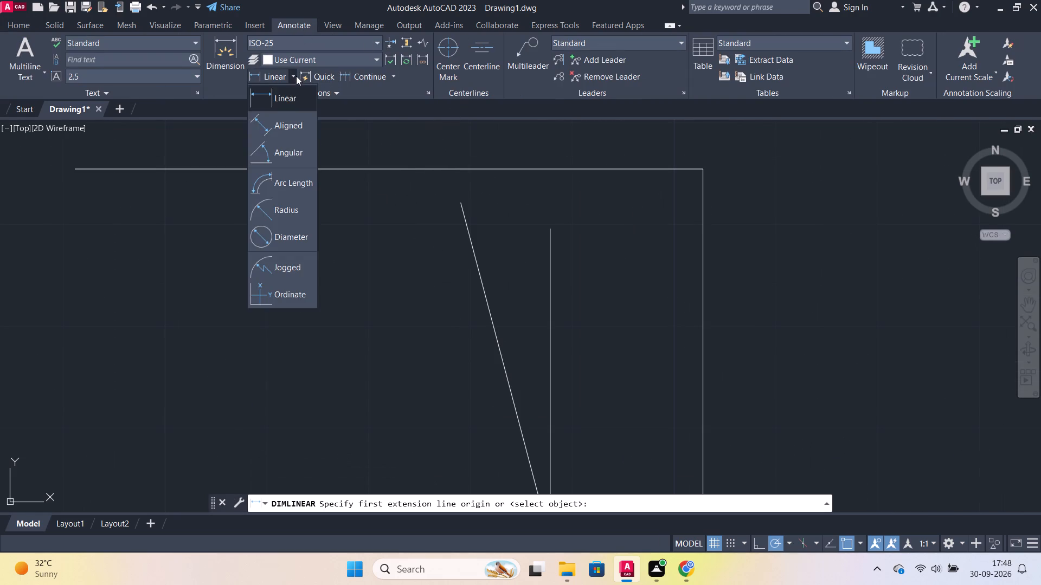
left_click(284, 153)
left_click(478, 287)
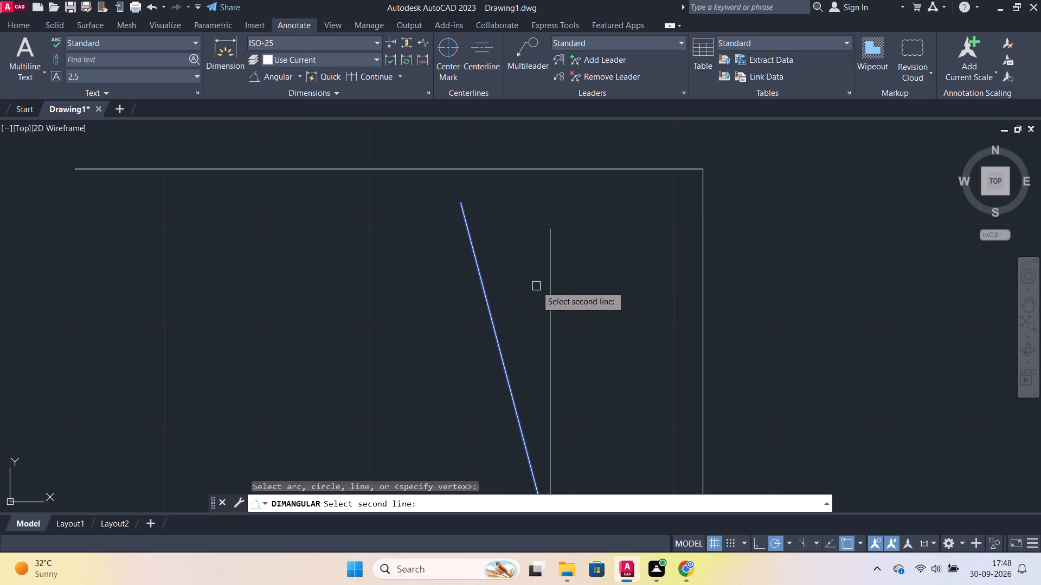
left_click(548, 283)
key("Escape")
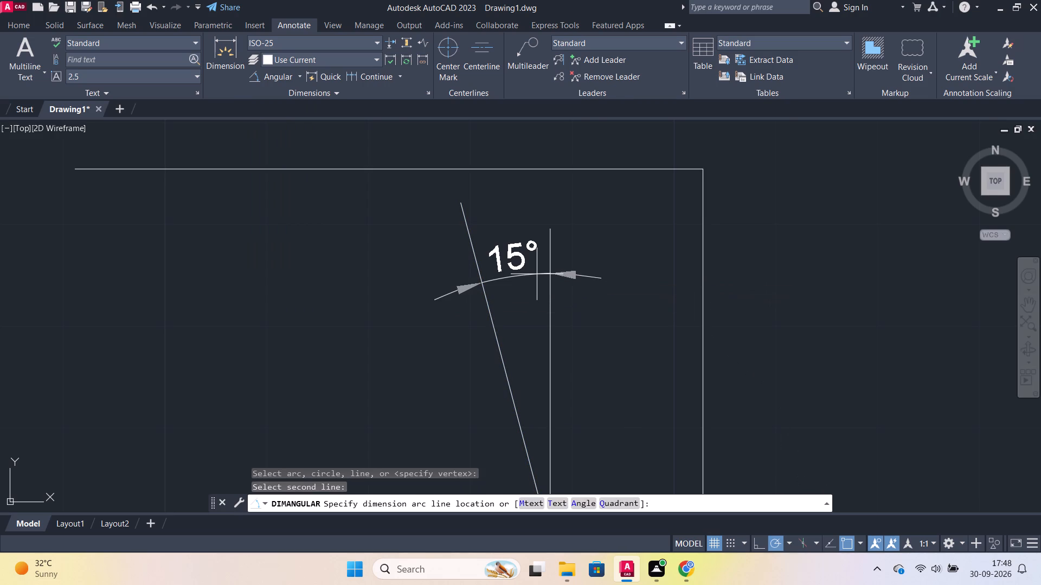
Offset the 61.5-unit right vertical line 45 units to the left.
scroll(537, 274, "down", 3)
left_click(10, 27)
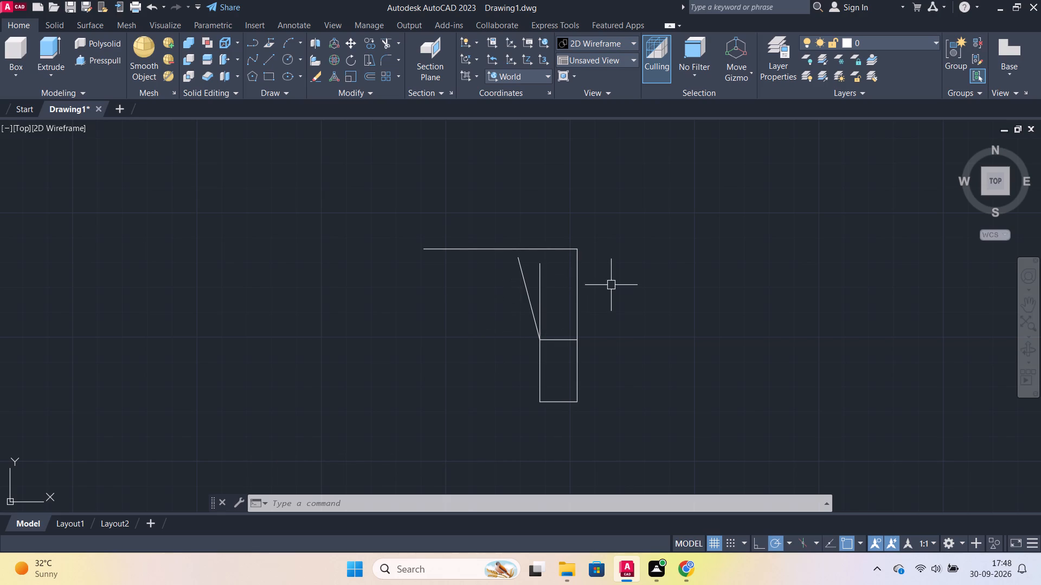
key("o")
key("Return")
key("Return")
left_click(579, 273)
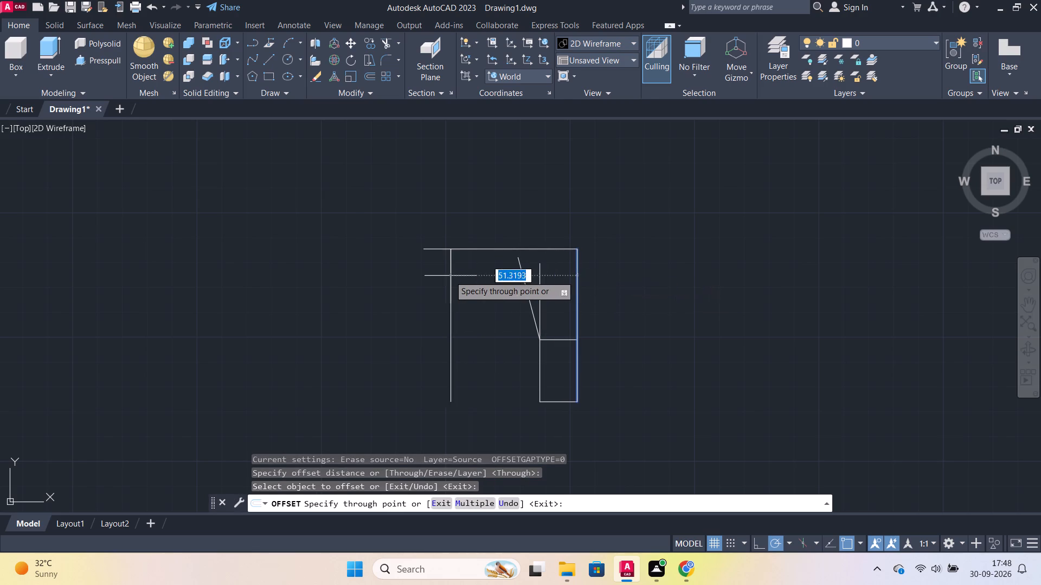
type("45")
key("Return")
scroll(448, 277, "up", 1)
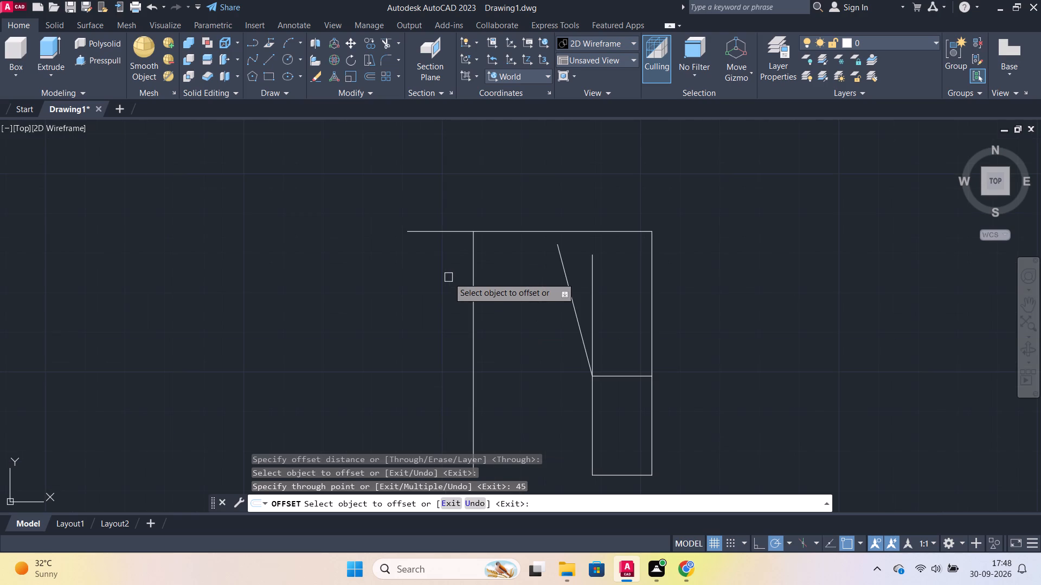
key("Escape")
Trim the part of the top horizontal line that extends left beyond the new left vertical line.
type("tr")
key("Return")
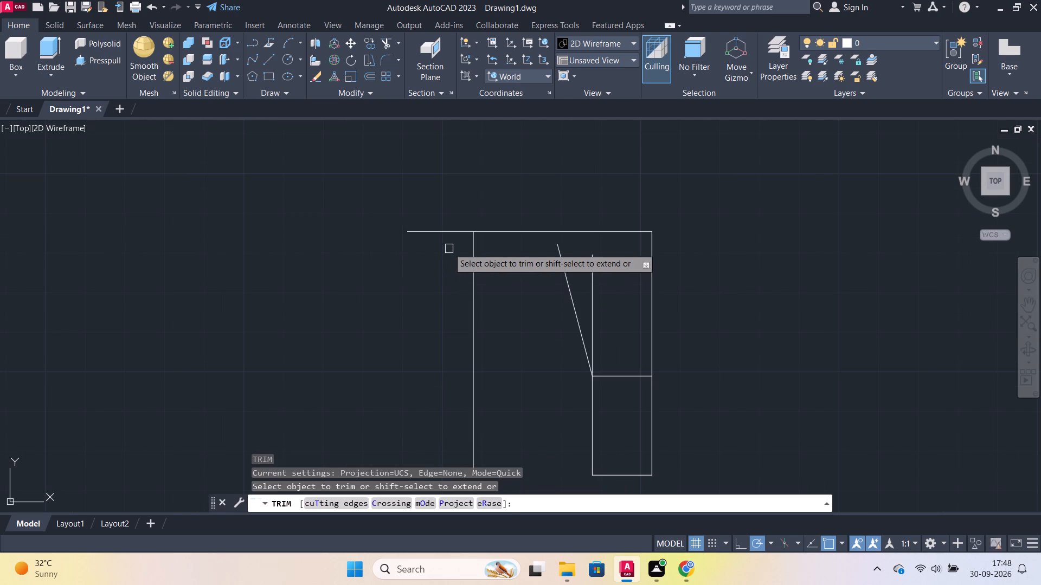
left_click(440, 234)
key("Escape")
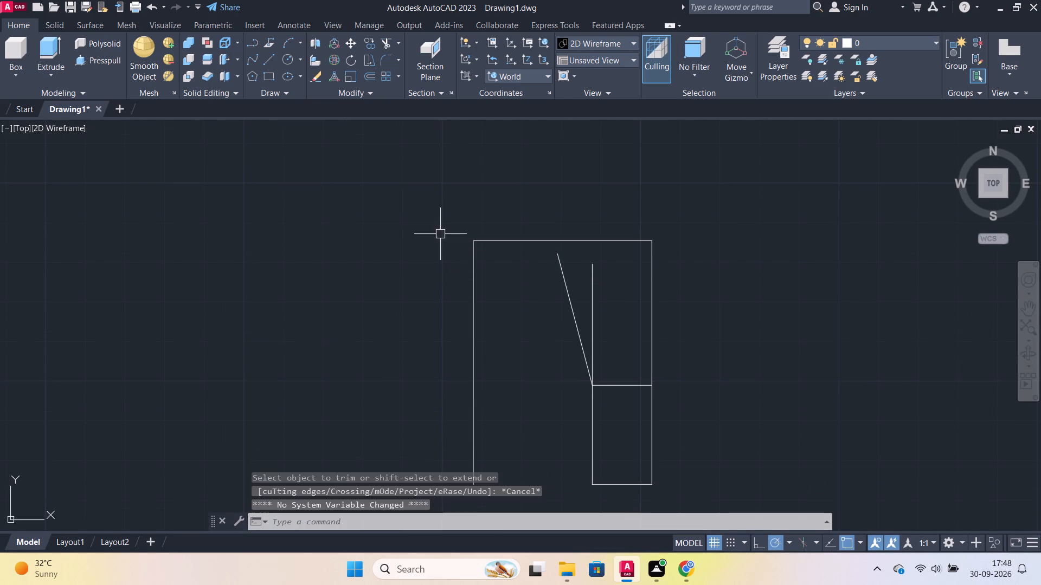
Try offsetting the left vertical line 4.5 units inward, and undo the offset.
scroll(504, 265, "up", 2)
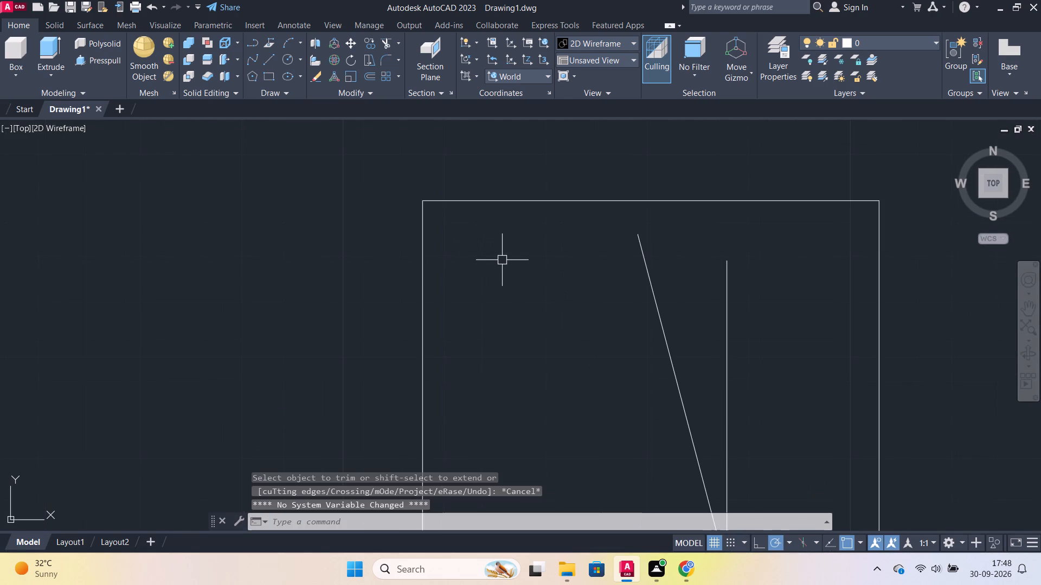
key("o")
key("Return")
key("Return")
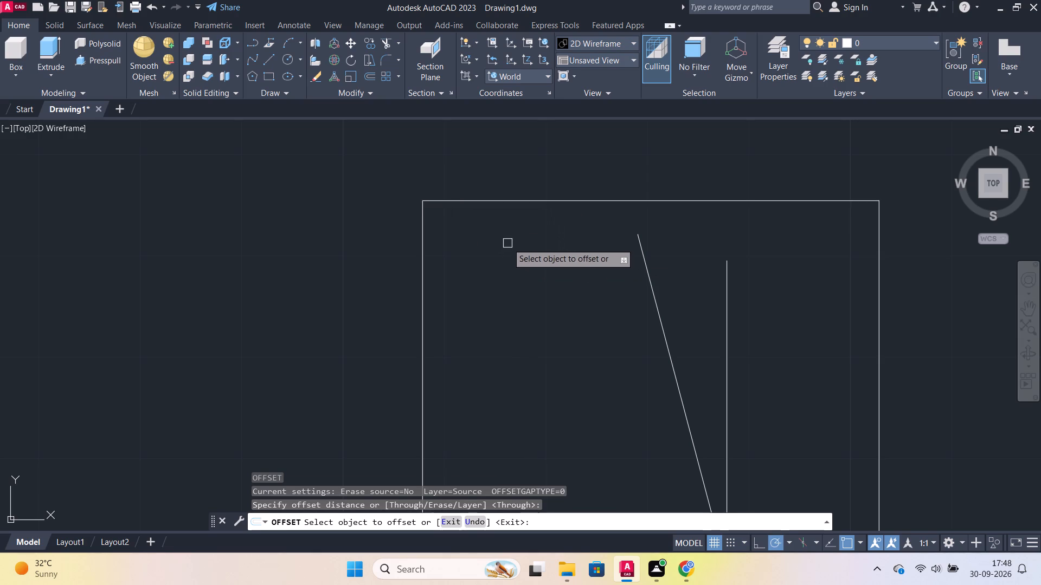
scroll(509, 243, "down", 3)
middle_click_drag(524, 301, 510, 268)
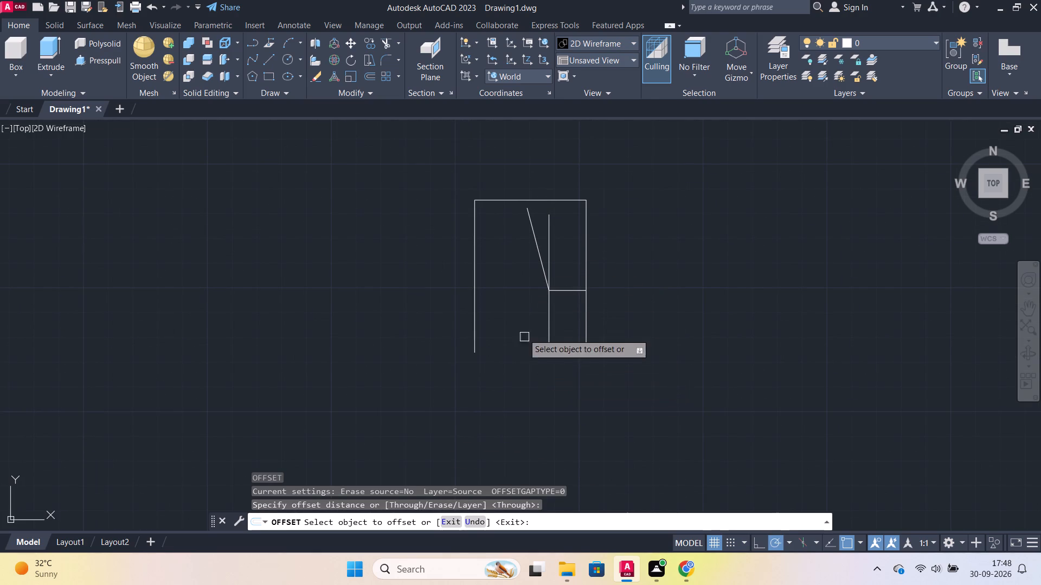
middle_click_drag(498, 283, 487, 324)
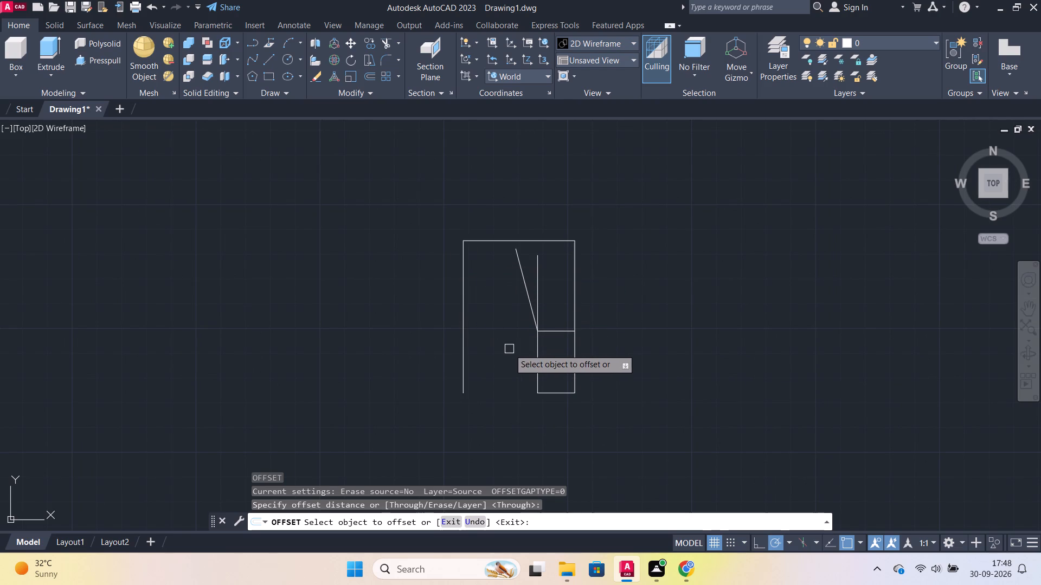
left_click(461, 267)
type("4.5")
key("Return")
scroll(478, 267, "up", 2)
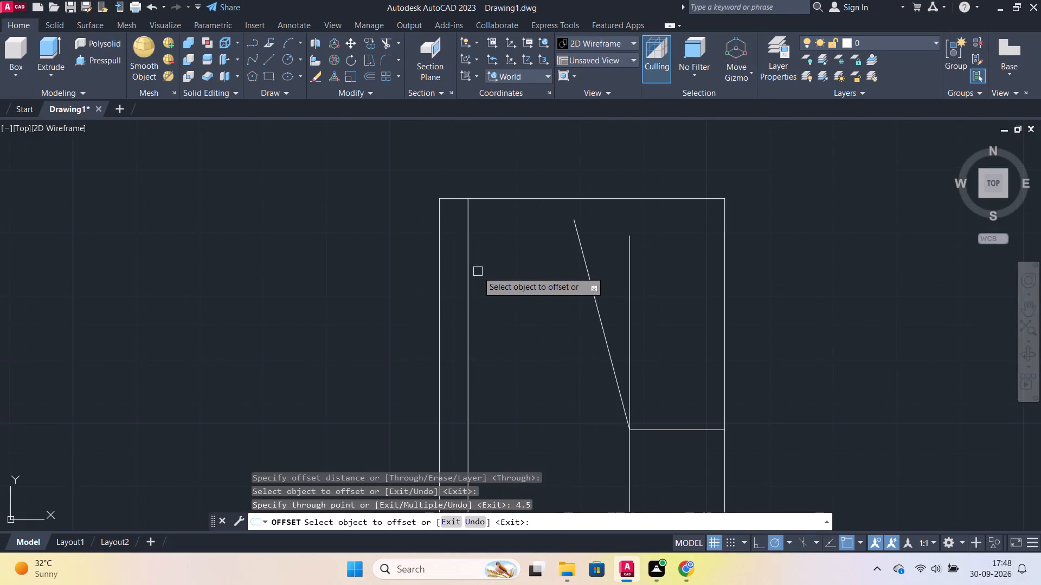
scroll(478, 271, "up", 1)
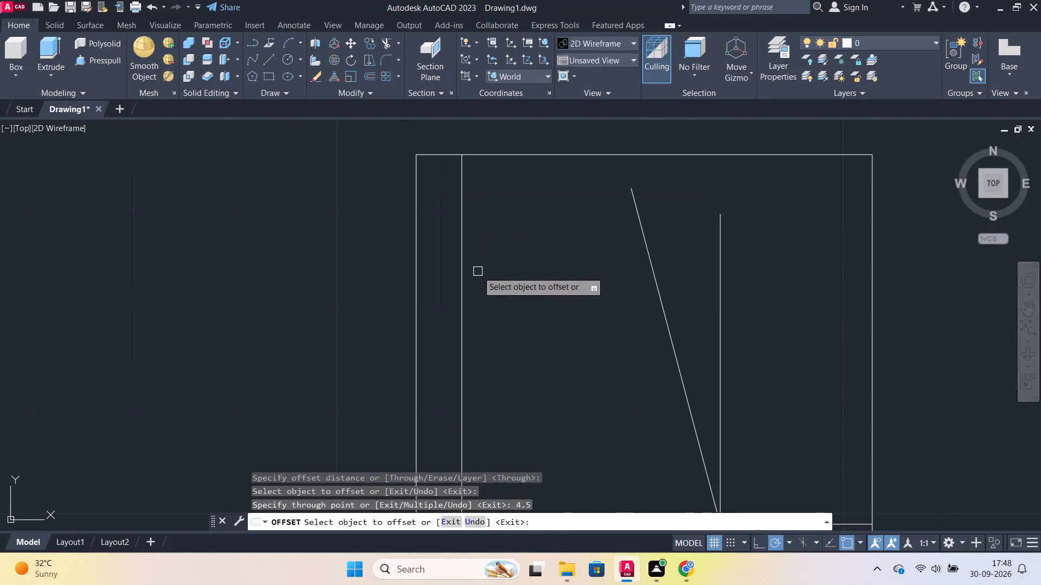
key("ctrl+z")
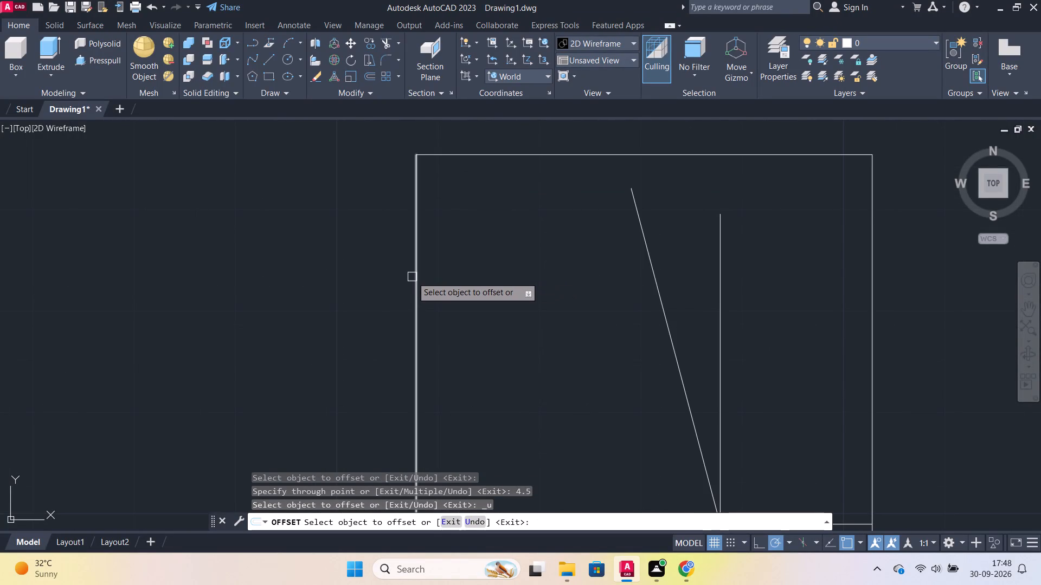
Offset the left vertical line 7.5 units to the right, inside the profile.
left_click(412, 276)
key("7")
type(".5")
key("Return")
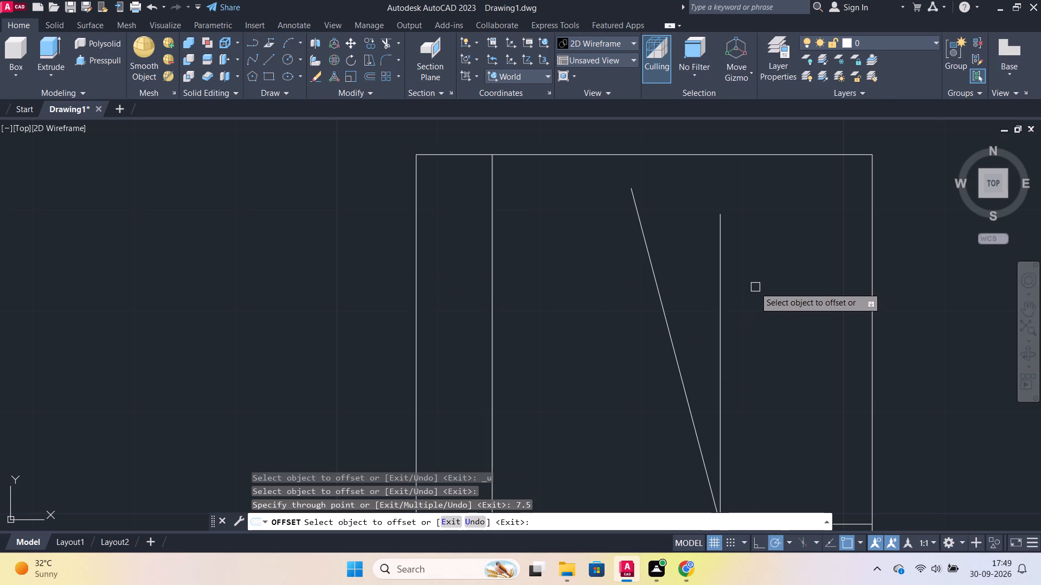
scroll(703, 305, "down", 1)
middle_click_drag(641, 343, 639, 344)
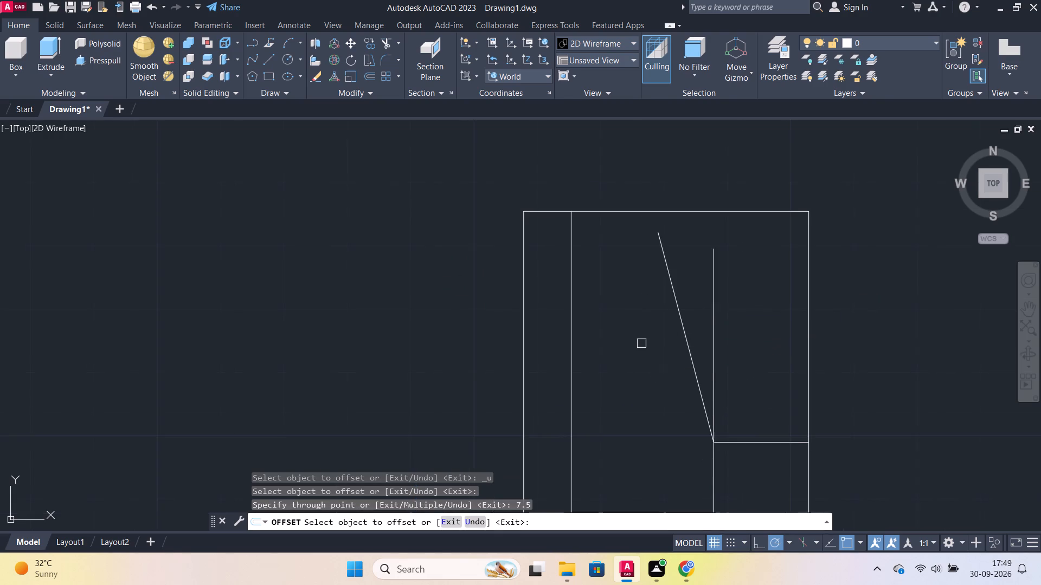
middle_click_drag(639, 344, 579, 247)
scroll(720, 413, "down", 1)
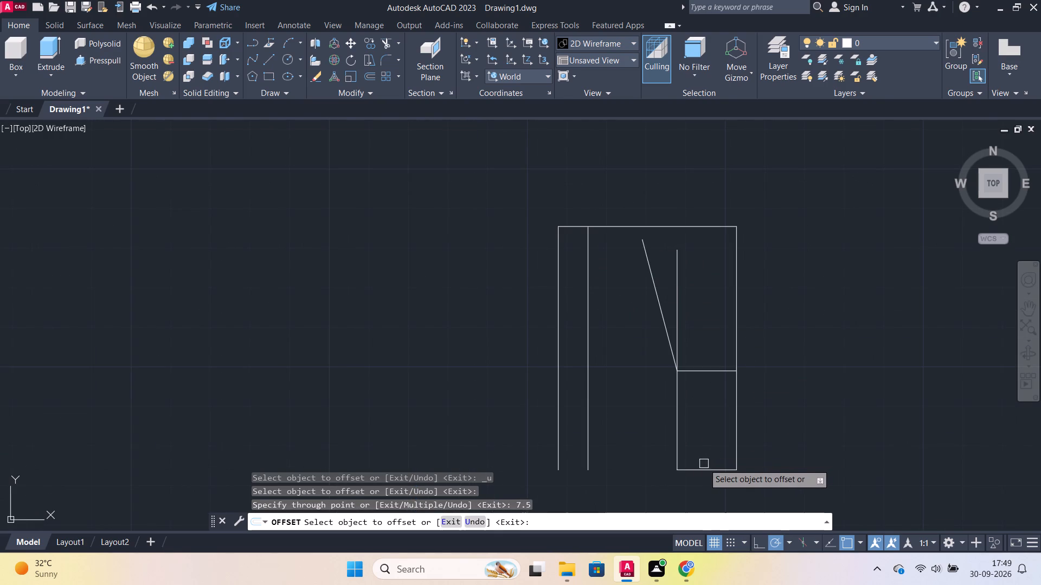
Offset the bottom horizontal line 41 units upward.
left_click(704, 466)
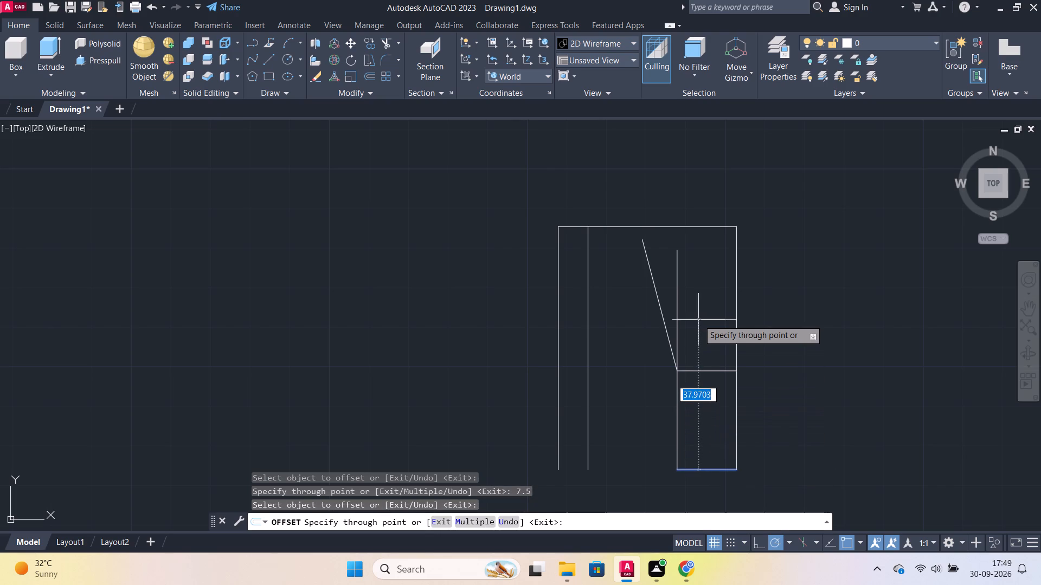
type("41")
key("Return")
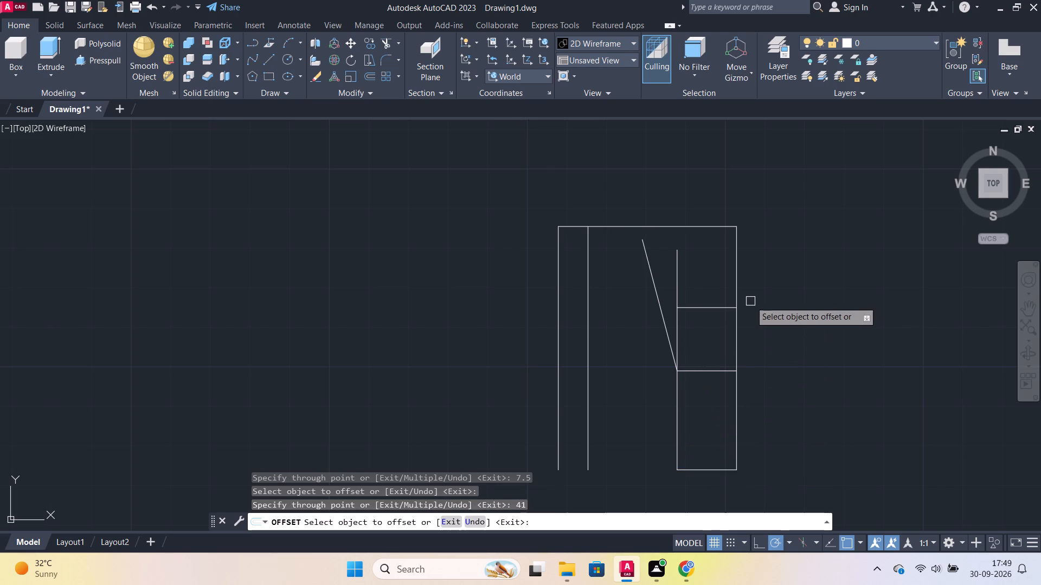
key("Escape")
Lengthen the new upper horizontal line leftward to meet the outer left vertical line.
left_click(701, 302)
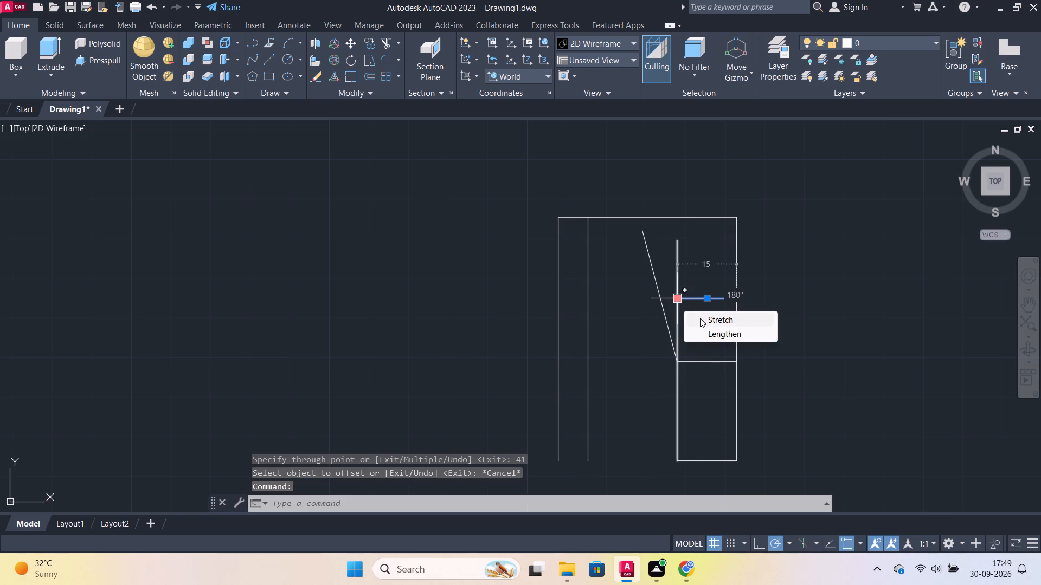
left_click(715, 333)
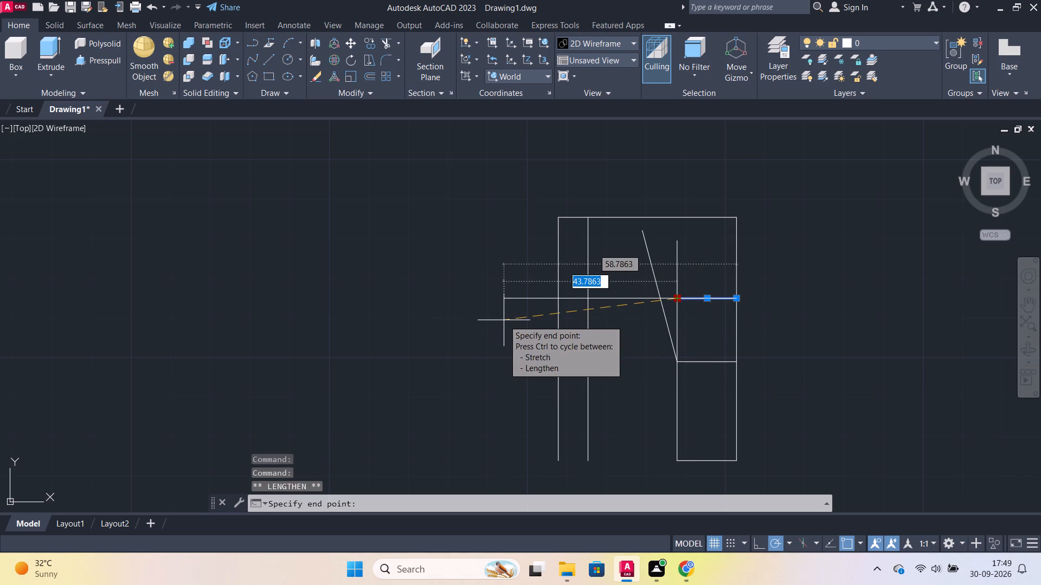
scroll(550, 315, "up", 2)
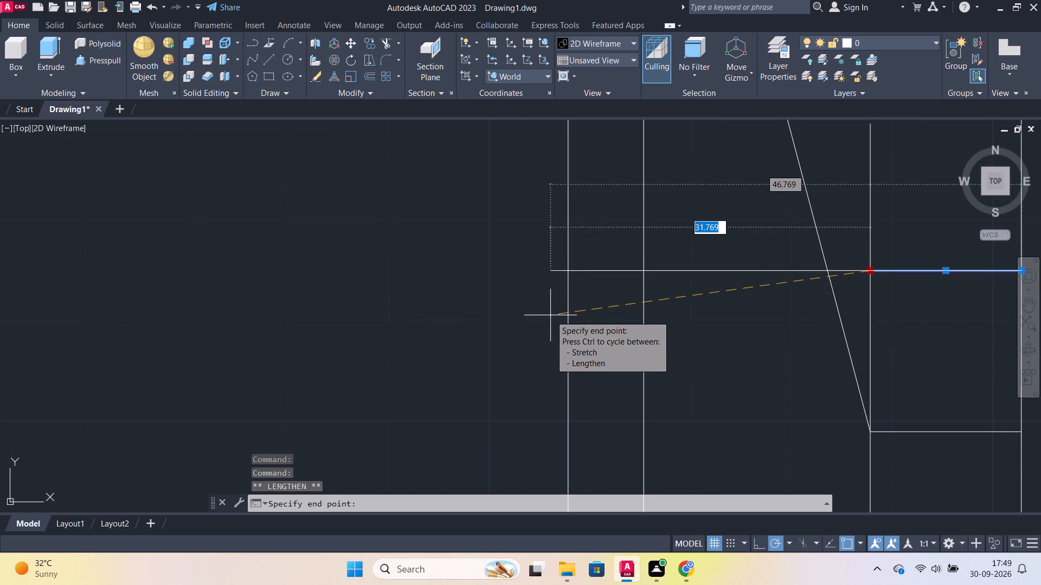
left_click(568, 270)
key("Escape")
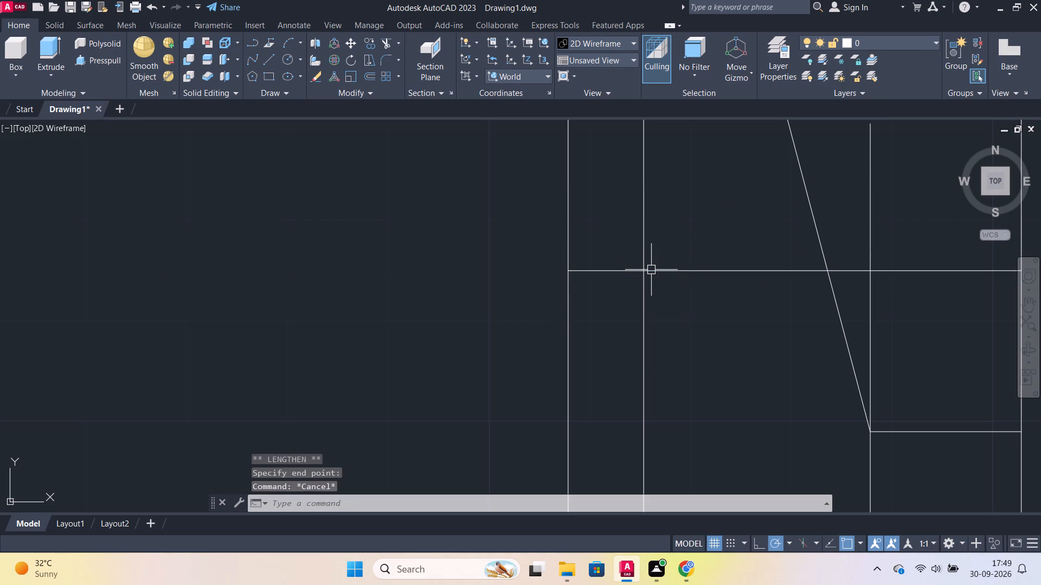
Offset the lengthened horizontal line 2.5 units upward.
scroll(675, 274, "down", 1)
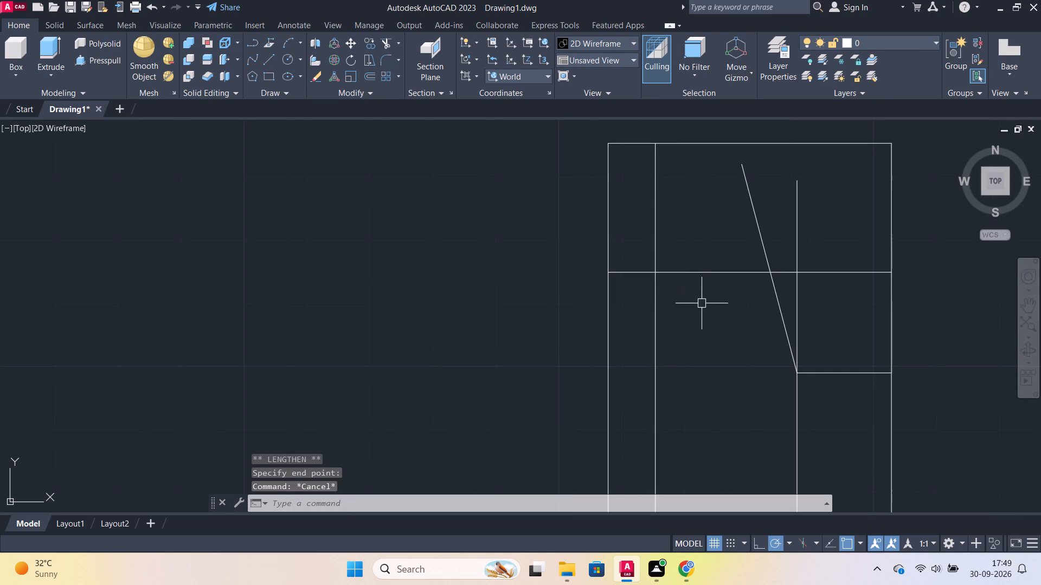
middle_click_drag(703, 304, 627, 310)
scroll(627, 315, "up", 1)
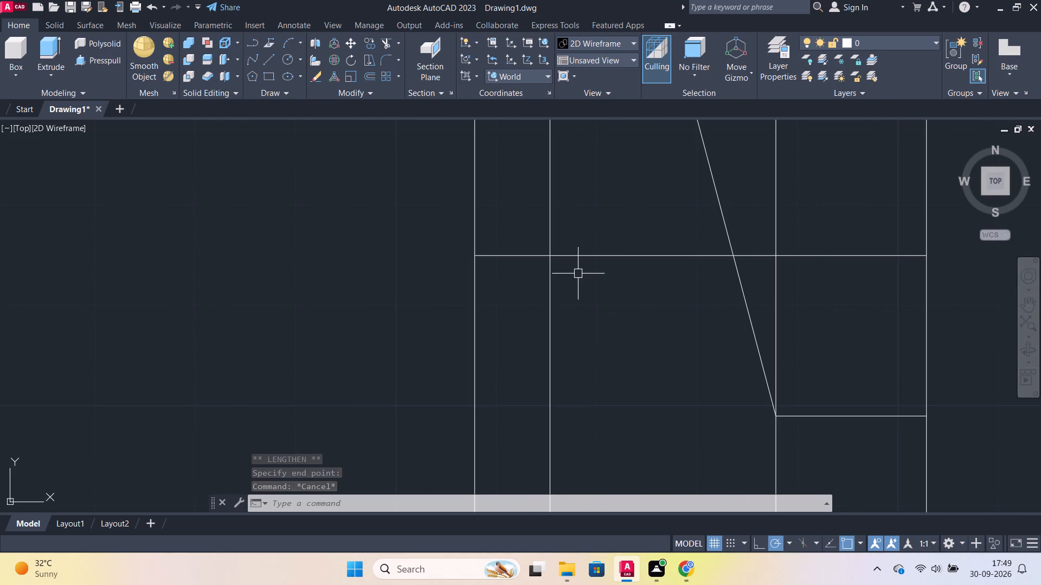
left_click(576, 256)
key("o")
key("Return")
key("Return")
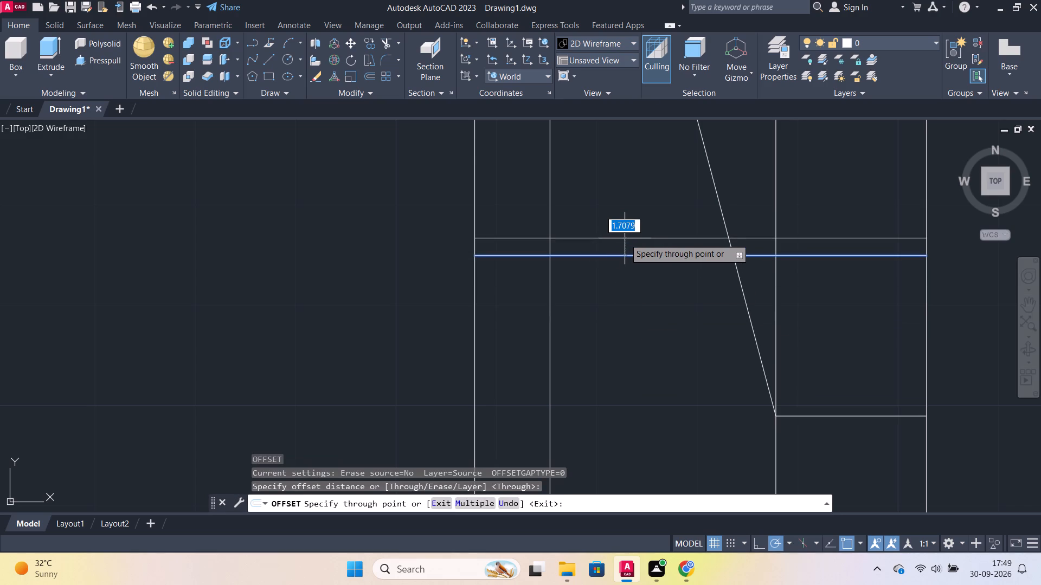
type("2.5")
key("Return")
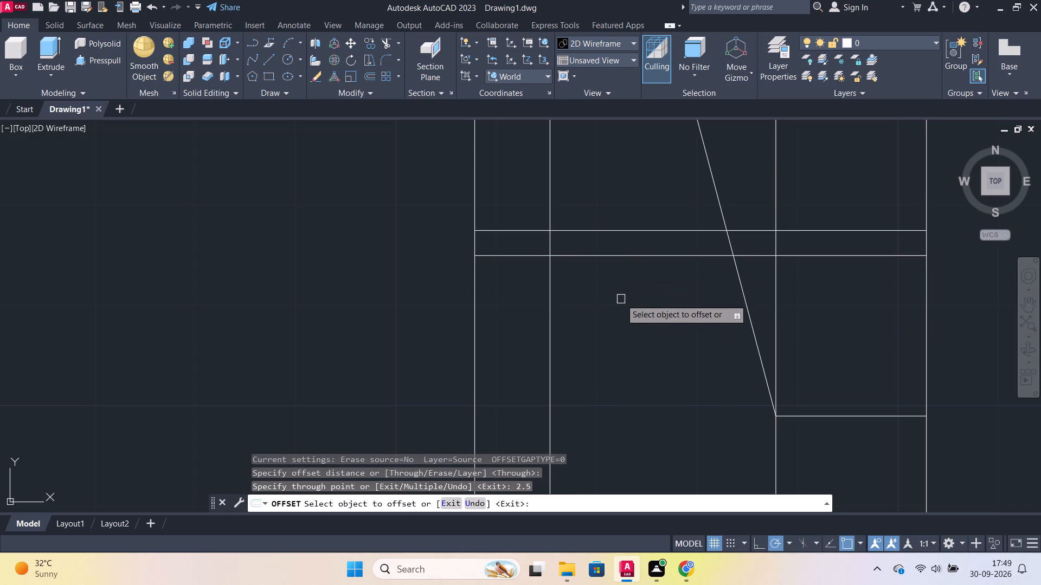
key("Escape")
Trim the two horizontals, the slanted line and both left verticals, leaving a closed left leg with a stepped underside that meets the slanted edge.
type("tr")
key("Return")
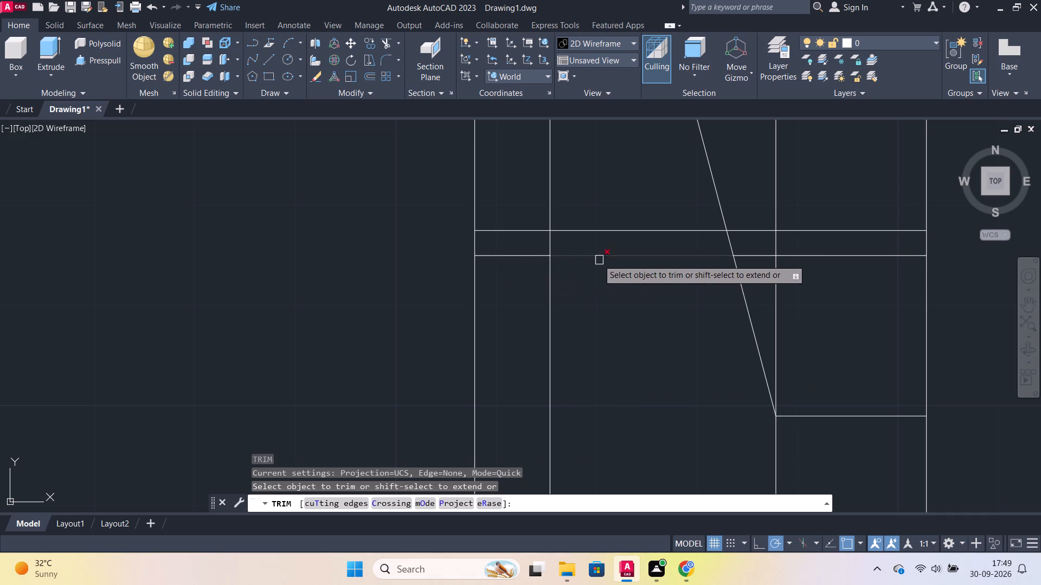
left_click(525, 233)
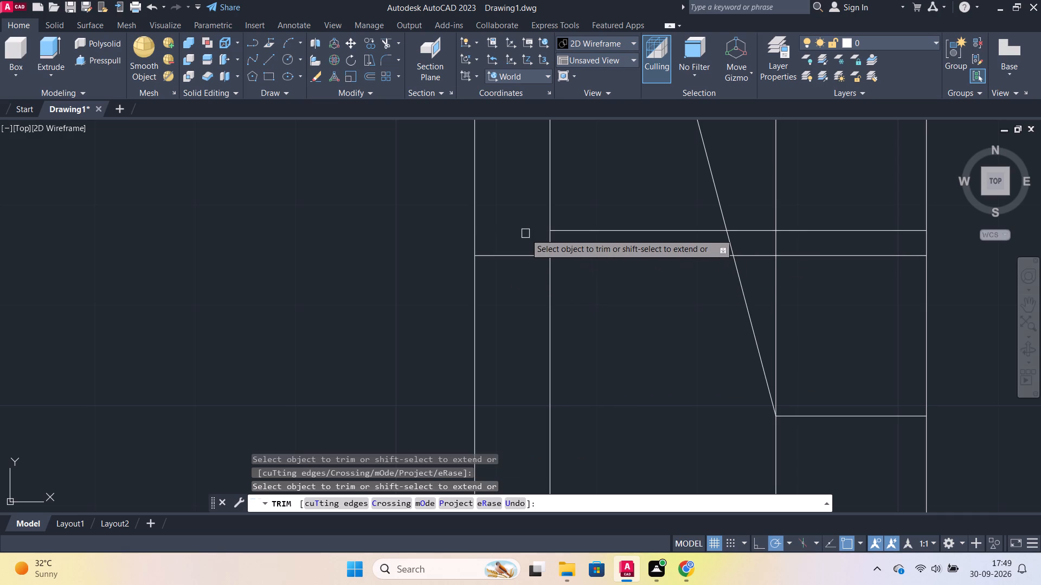
left_click(727, 224)
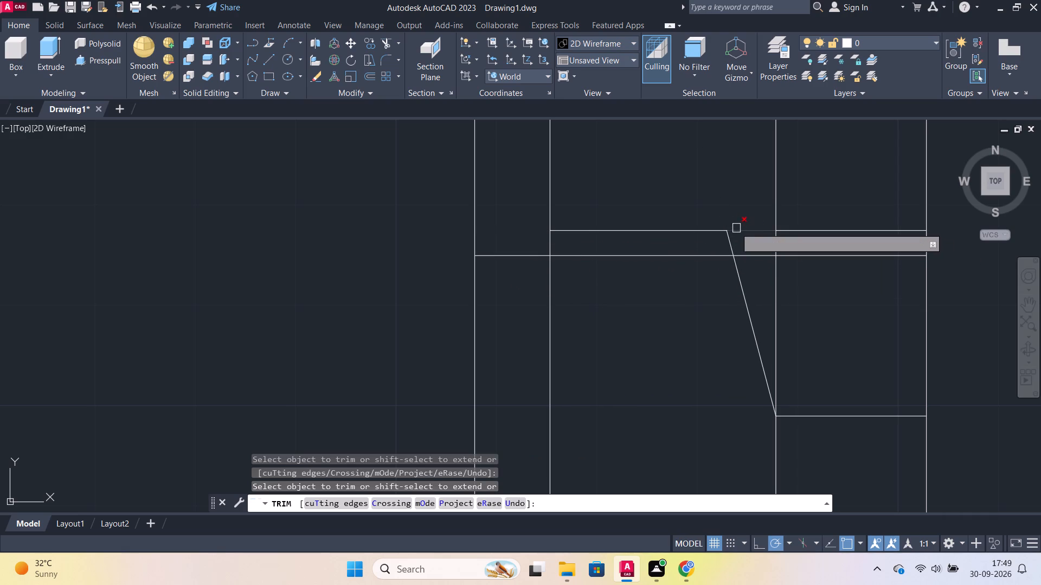
left_click(735, 227)
left_click(752, 254)
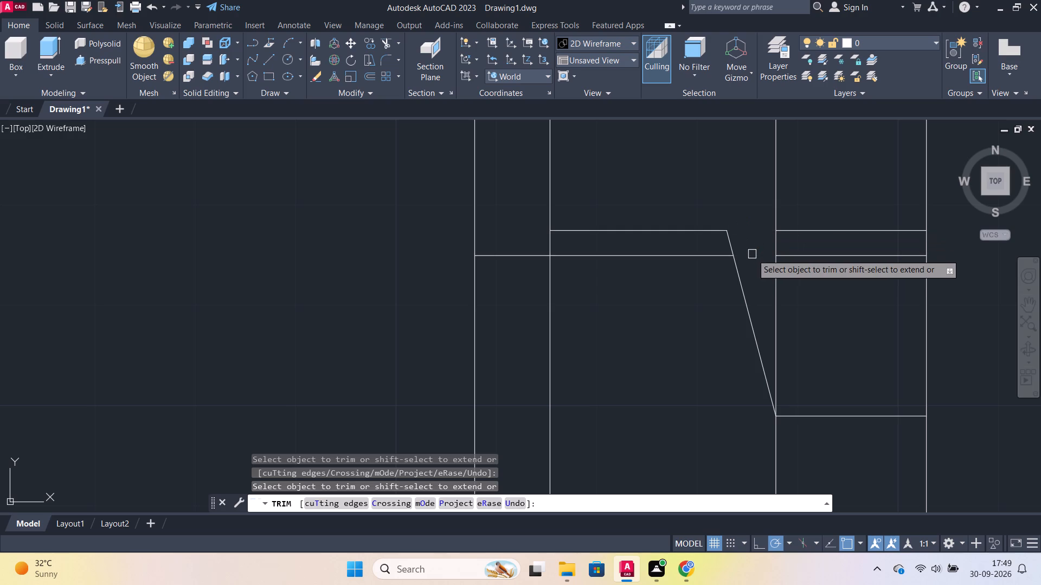
left_click(686, 258)
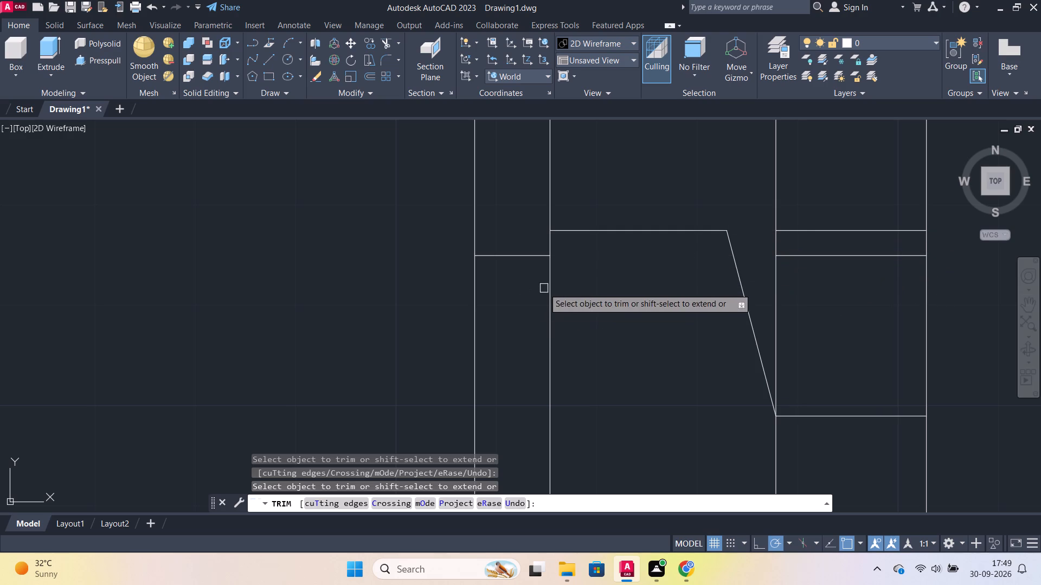
left_click(549, 281)
left_click(479, 279)
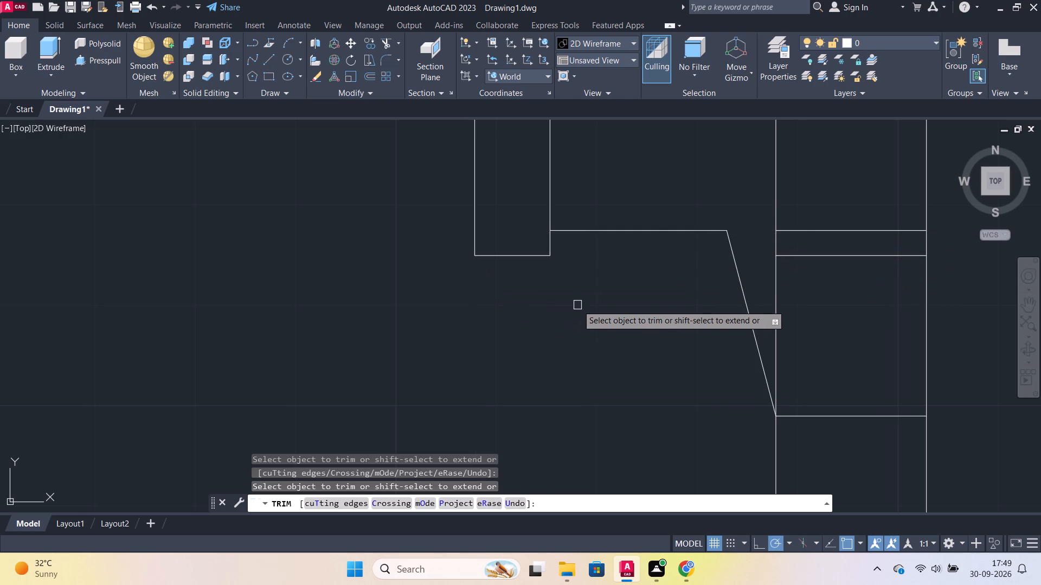
Trim away the two leftover short horizontal segments between the inner and outer right vertical lines.
scroll(577, 305, "down", 1)
middle_click_drag(614, 312, 580, 327)
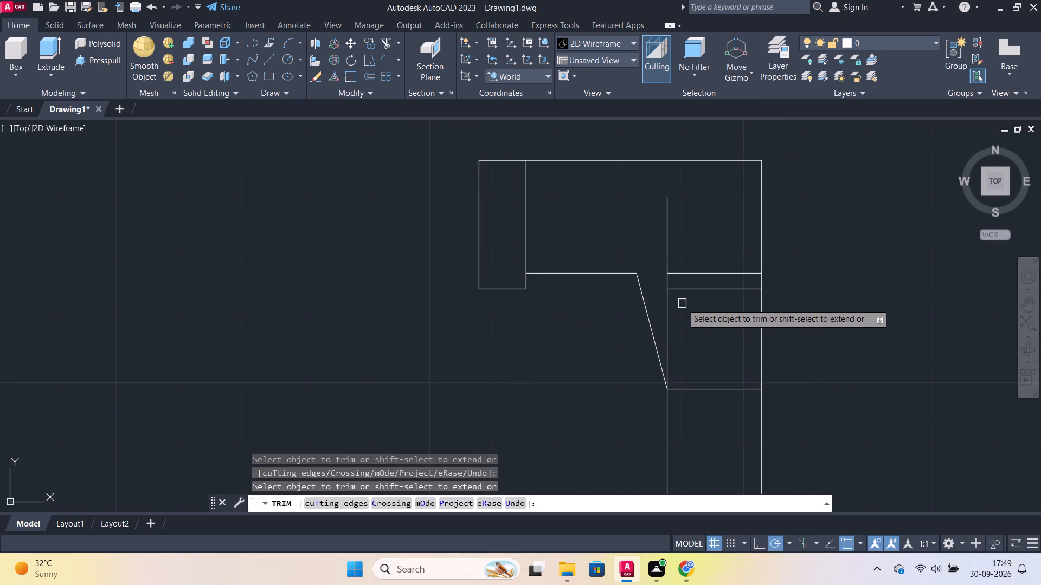
left_click_drag(721, 336, 702, 327)
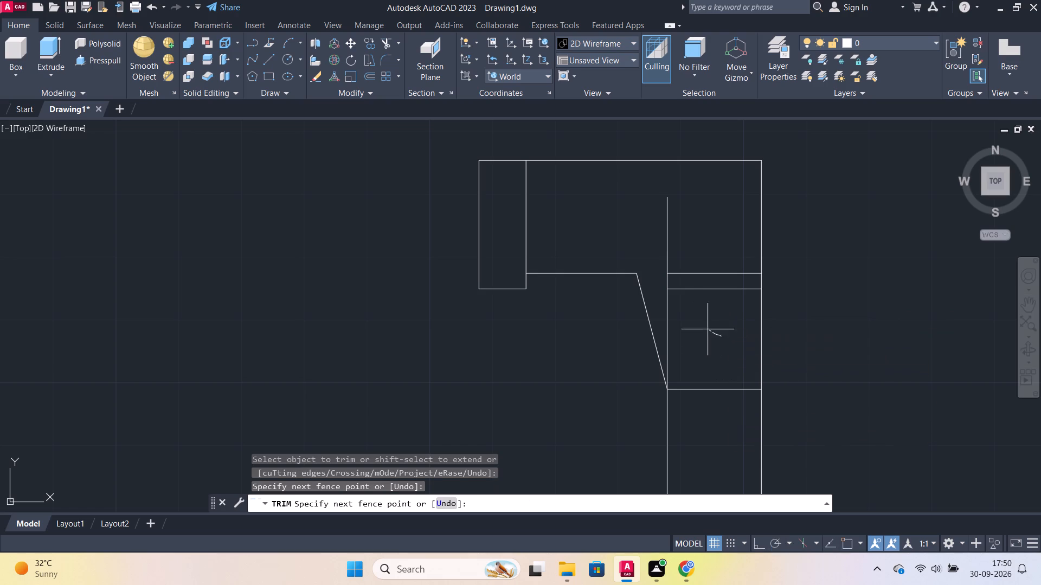
left_click_drag(702, 327, 690, 231)
middle_click_drag(845, 274, 736, 277)
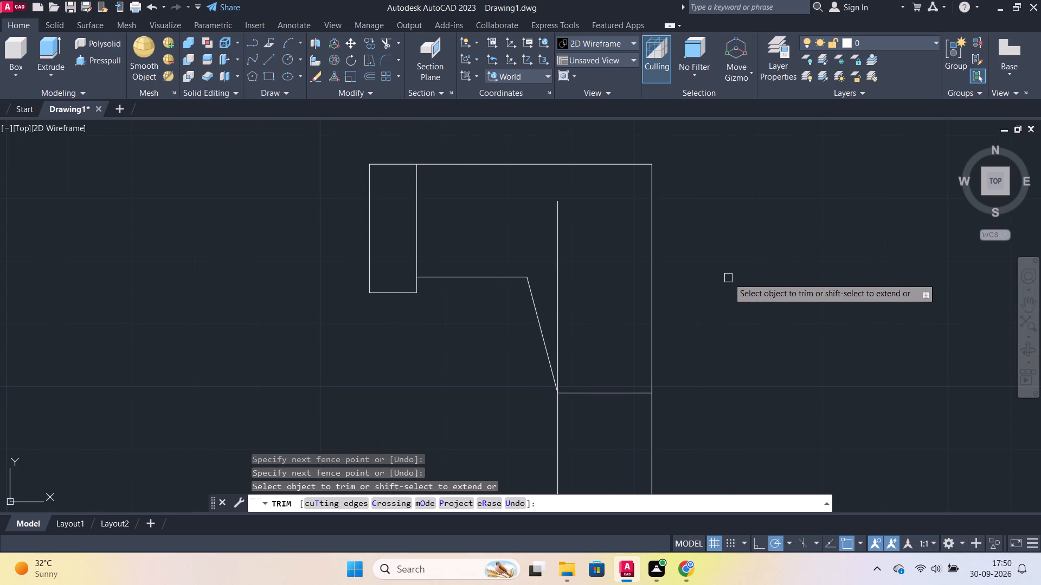
key("Escape")
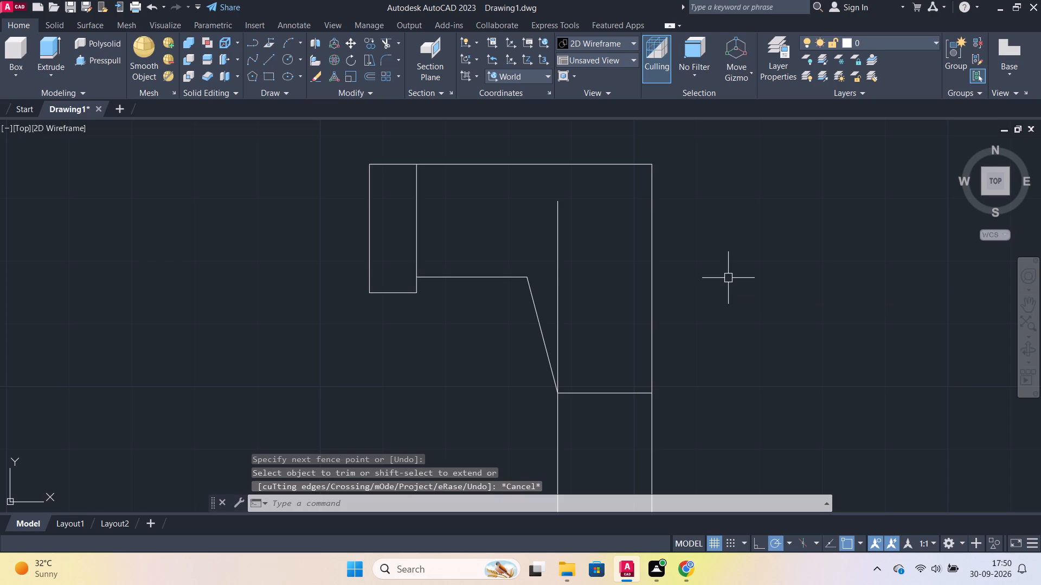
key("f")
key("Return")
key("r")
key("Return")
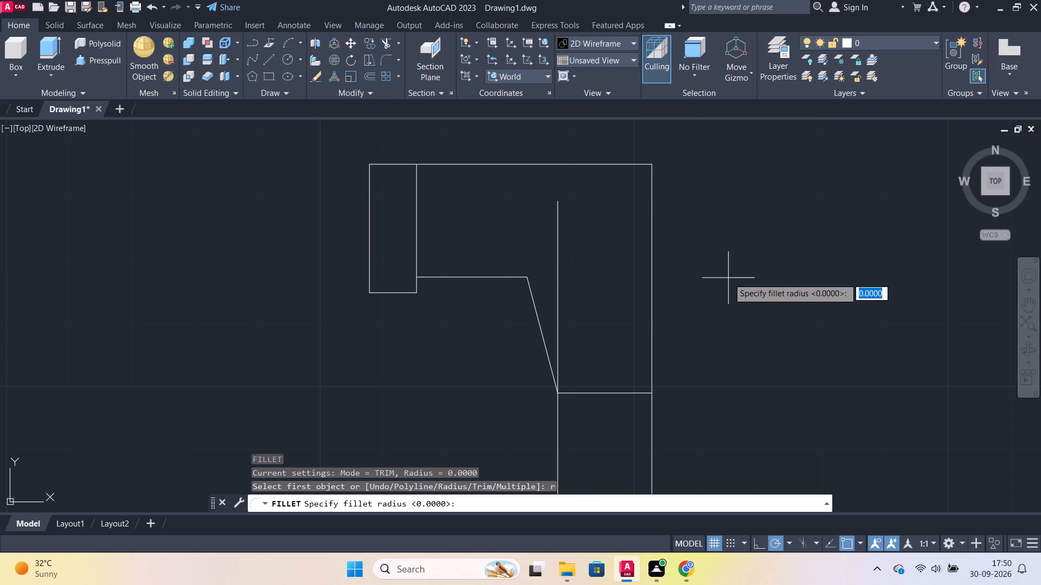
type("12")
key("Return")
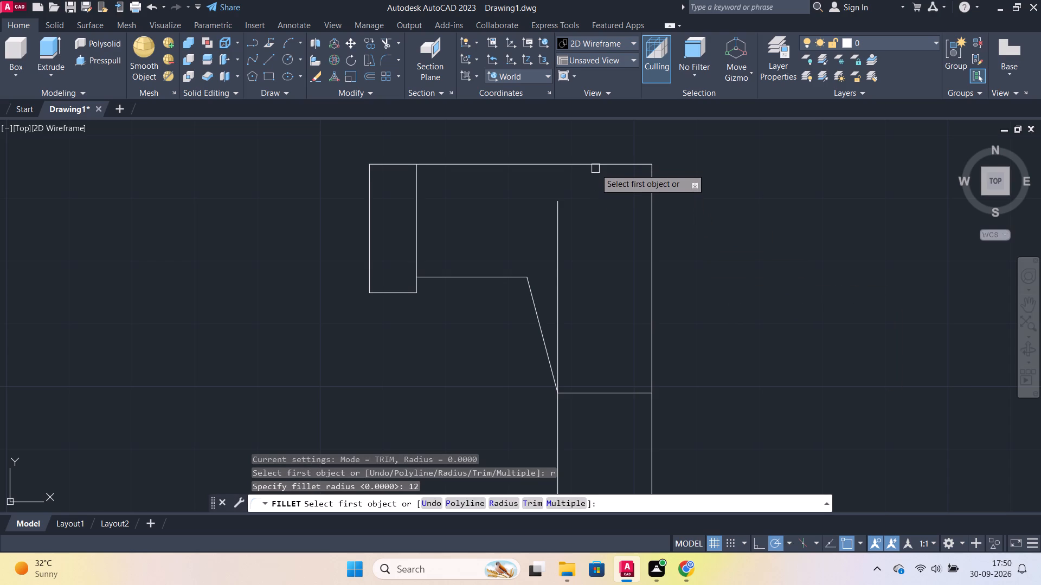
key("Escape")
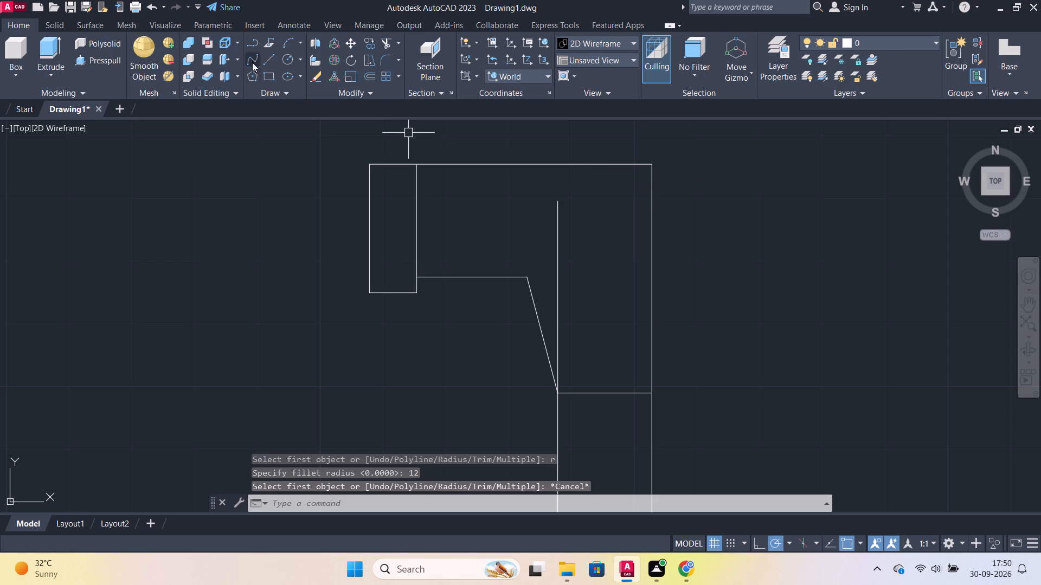
Draw a Tan, Tan, Radius circle of radius 12 tangent to the top horizontal and right vertical lines.
left_click(301, 58)
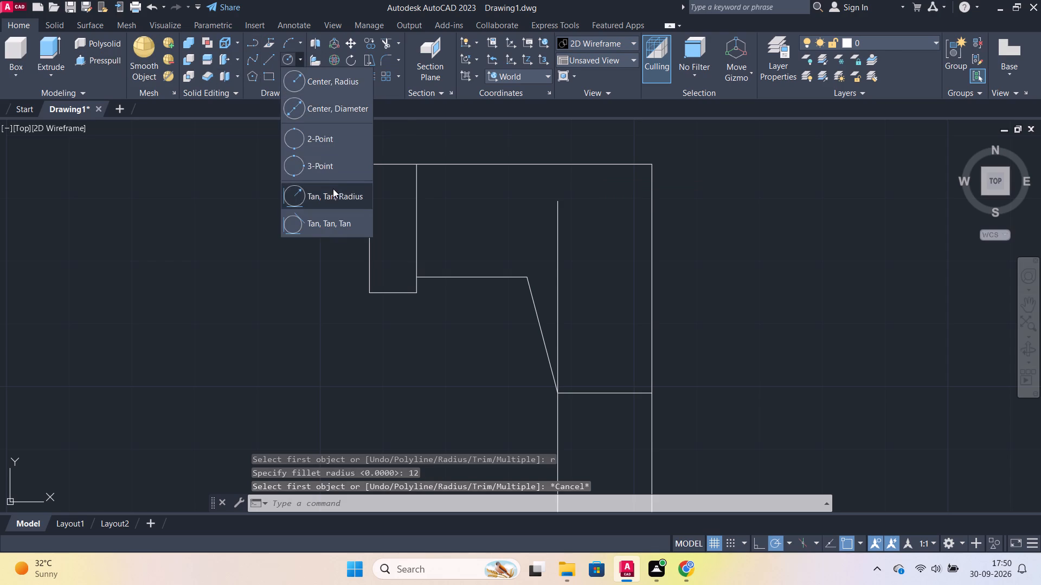
left_click(335, 193)
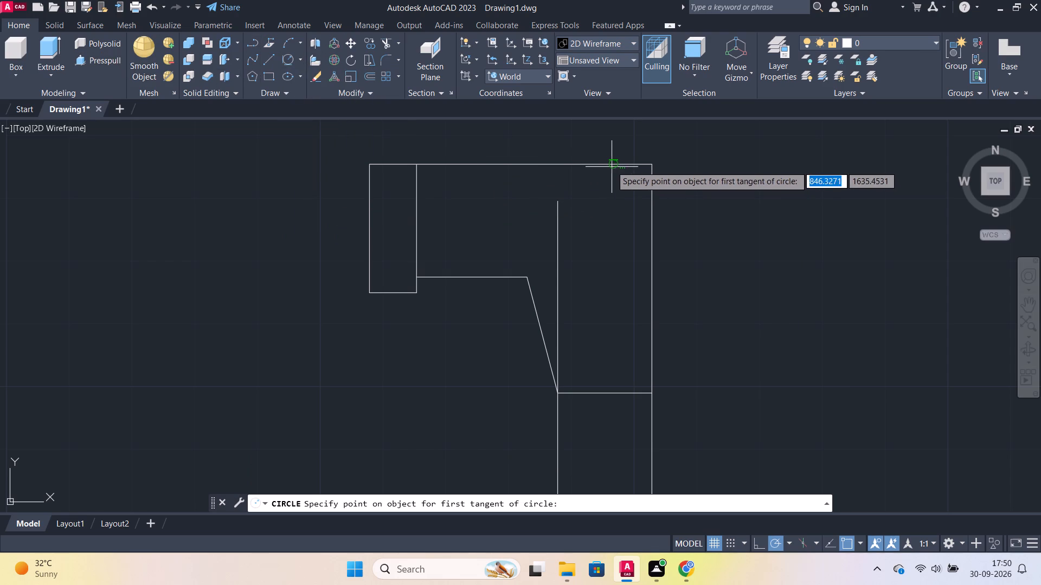
left_click(572, 165)
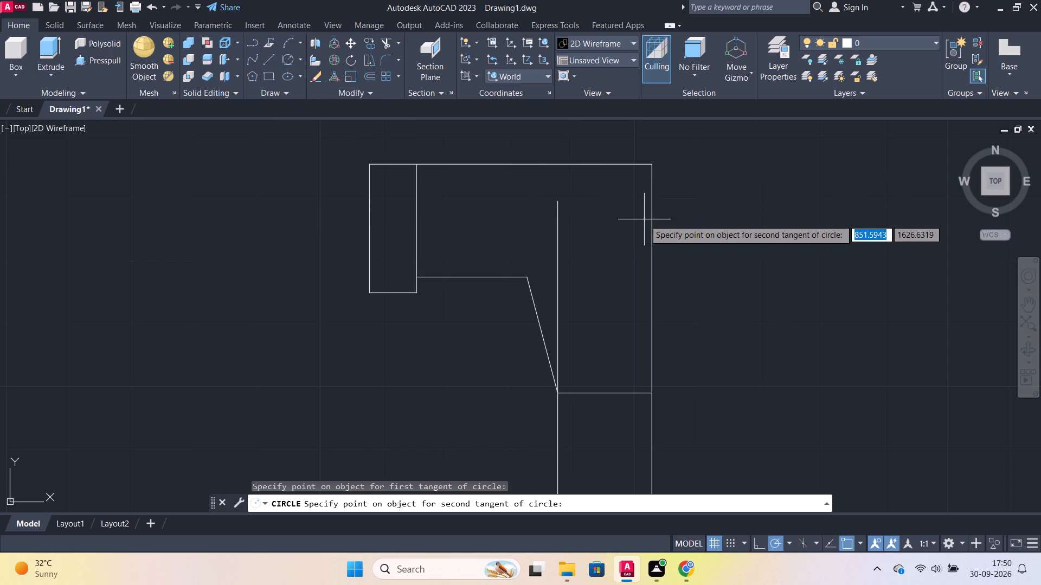
left_click(650, 226)
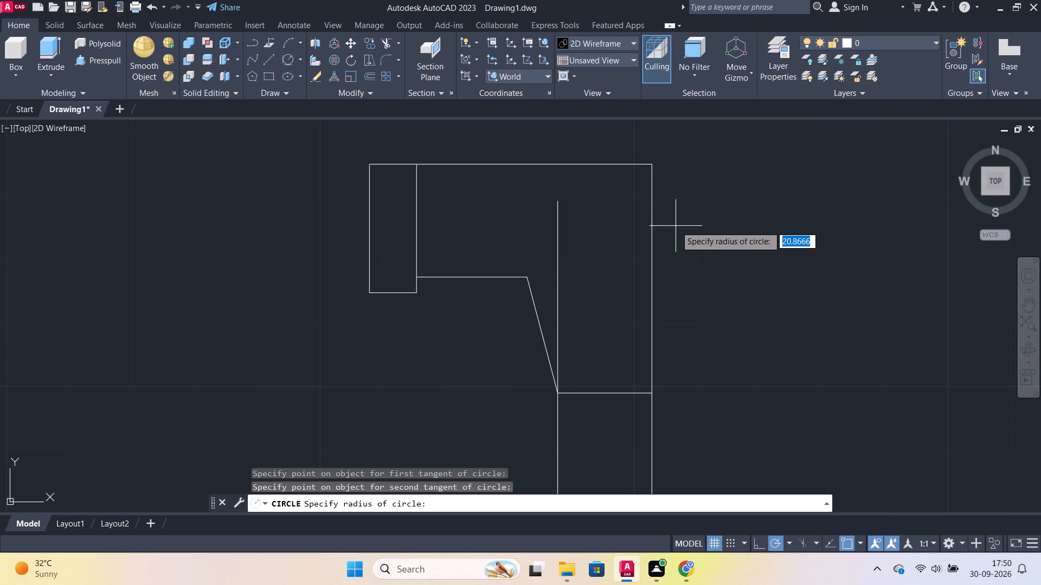
type("12")
key("Return")
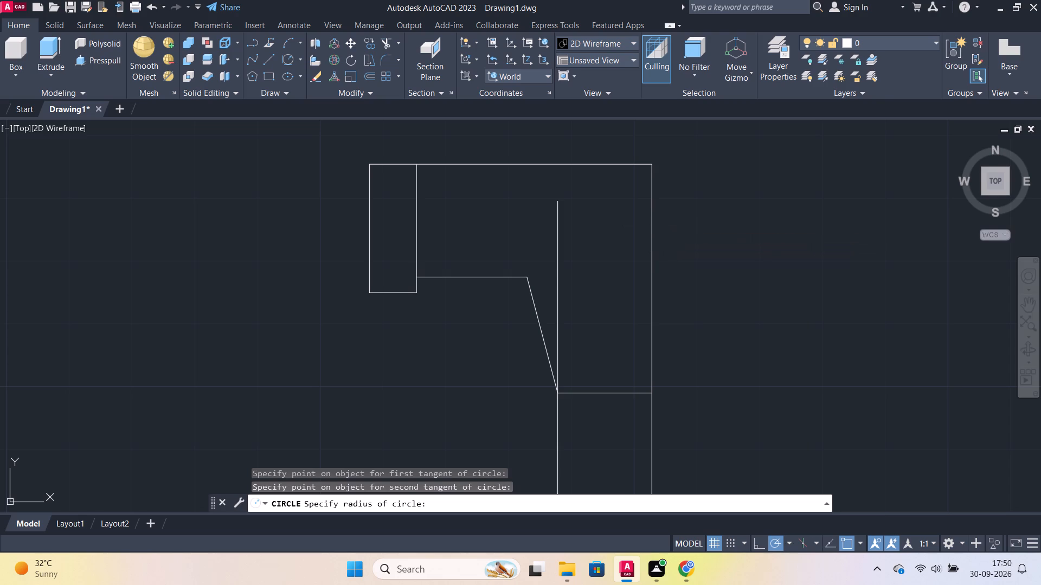
Trim the corner ends of the right vertical and top horizontal lines back to their tangent points on the circle.
type("tr")
key("Return")
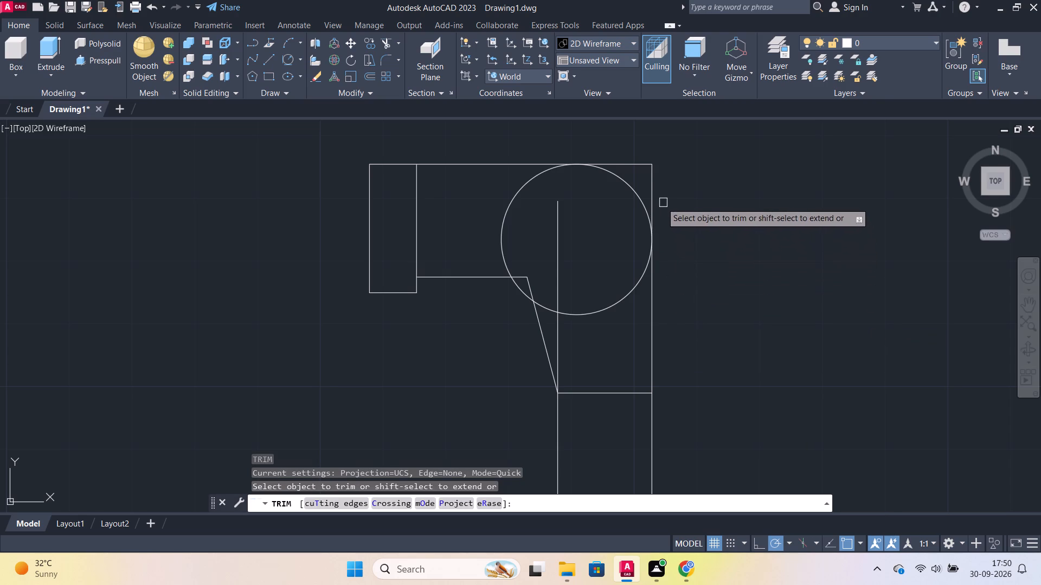
left_click(657, 194)
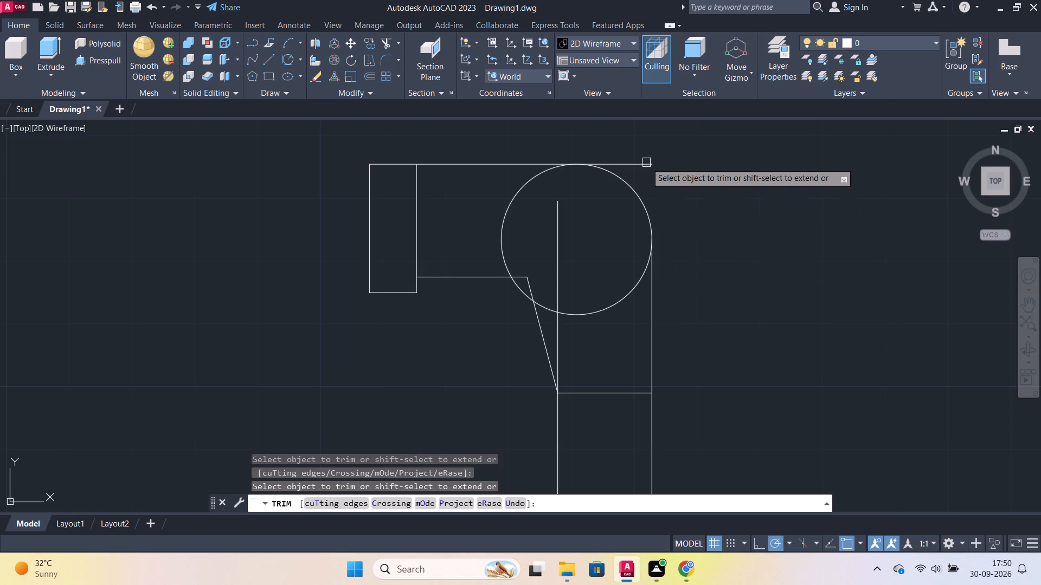
left_click(646, 162)
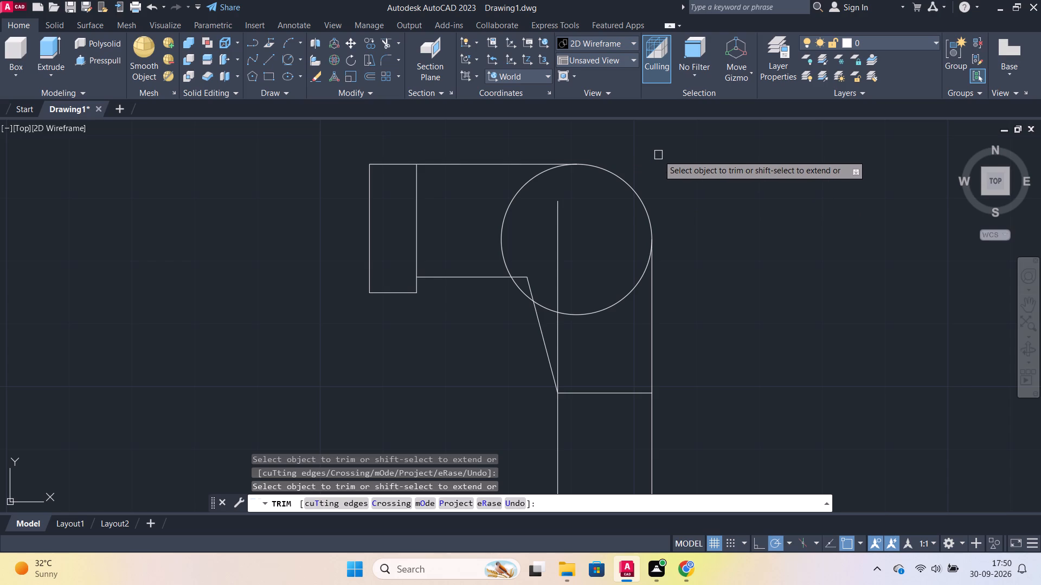
key("Escape")
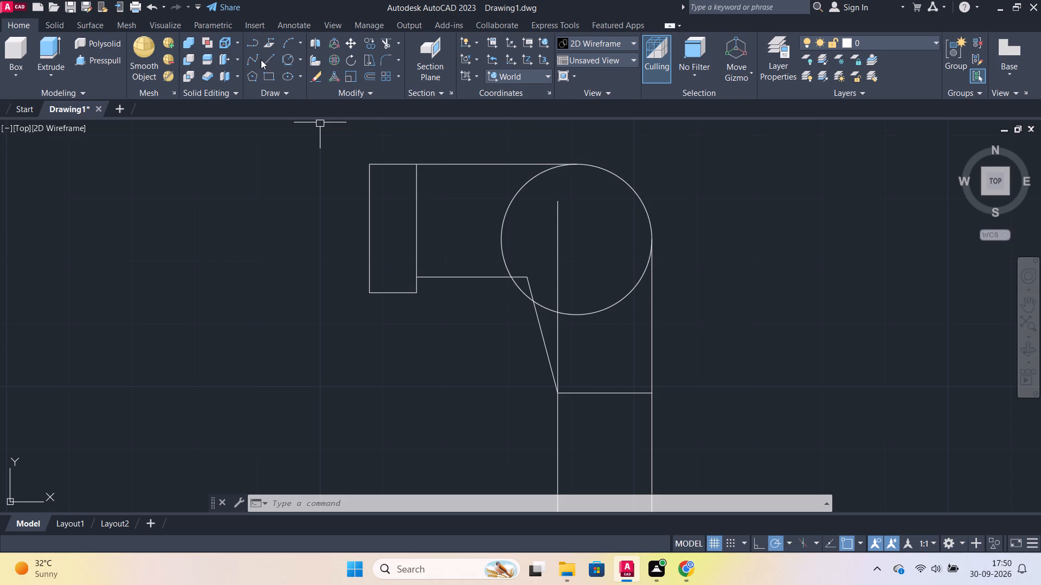
Rotate the top horizontal line by 18 degrees about its tangent end on the circle.
left_click(464, 166)
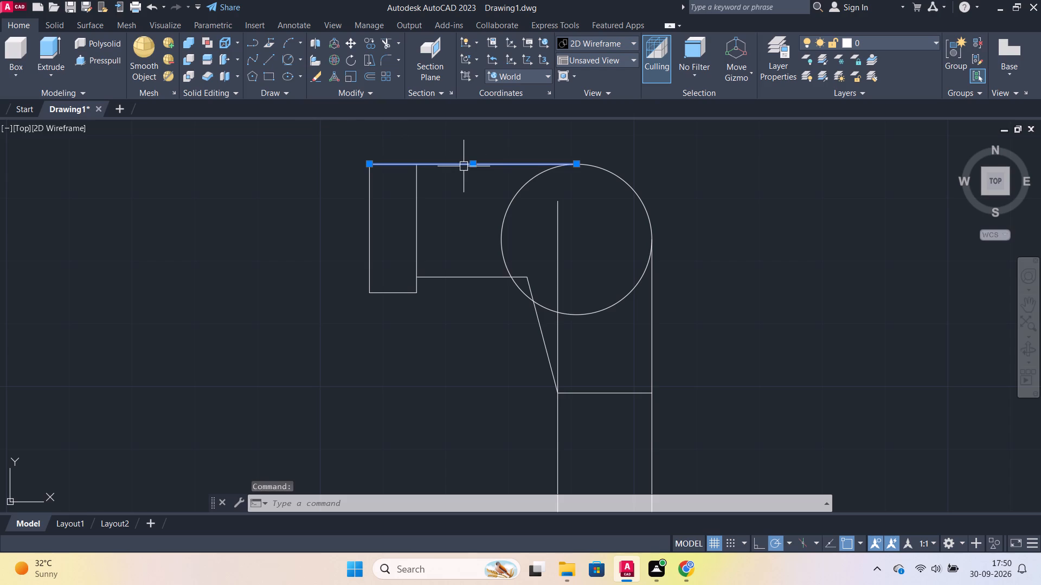
left_click(357, 60)
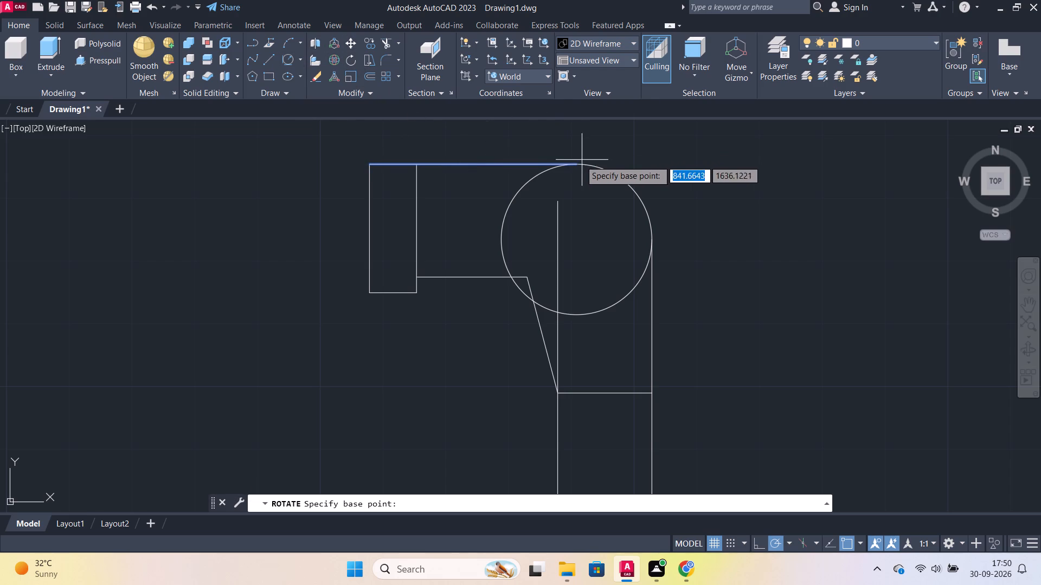
left_click(574, 164)
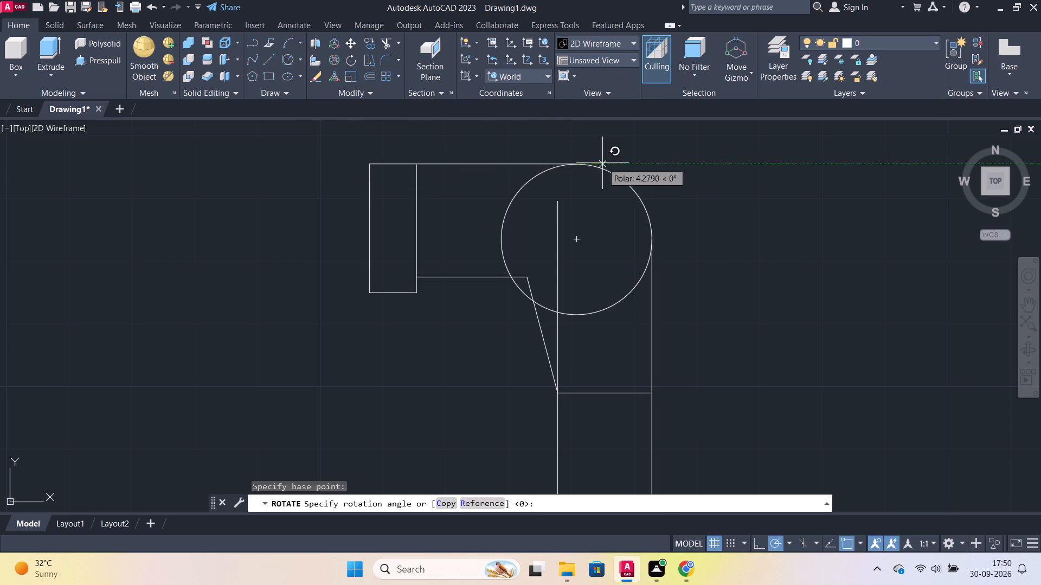
type("18")
key("Return")
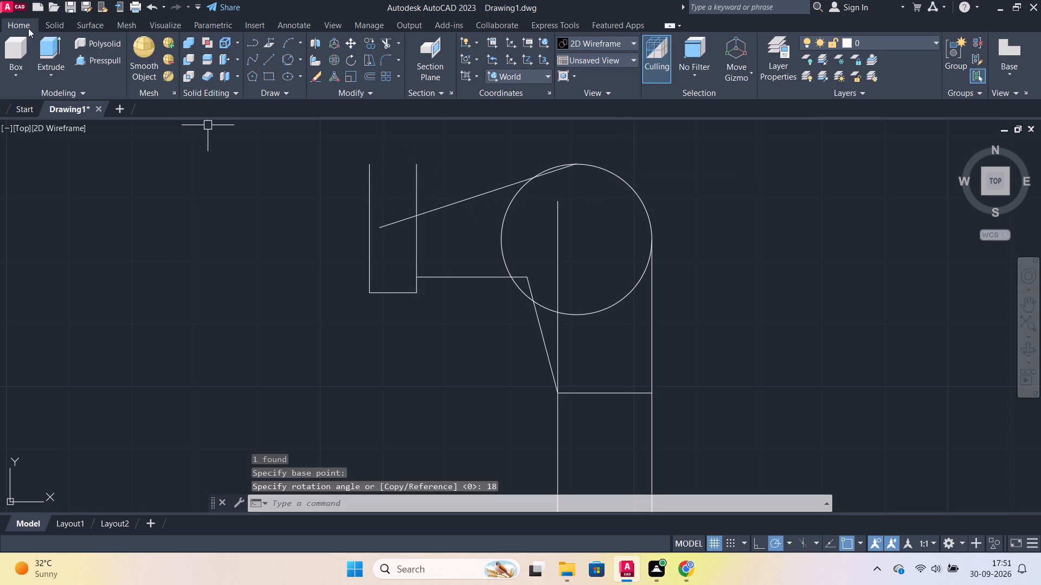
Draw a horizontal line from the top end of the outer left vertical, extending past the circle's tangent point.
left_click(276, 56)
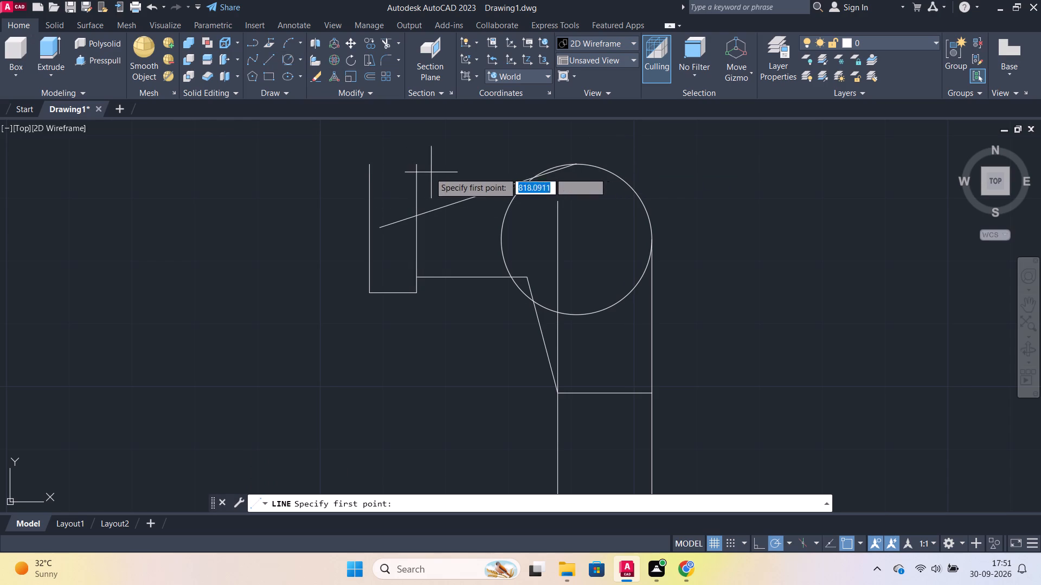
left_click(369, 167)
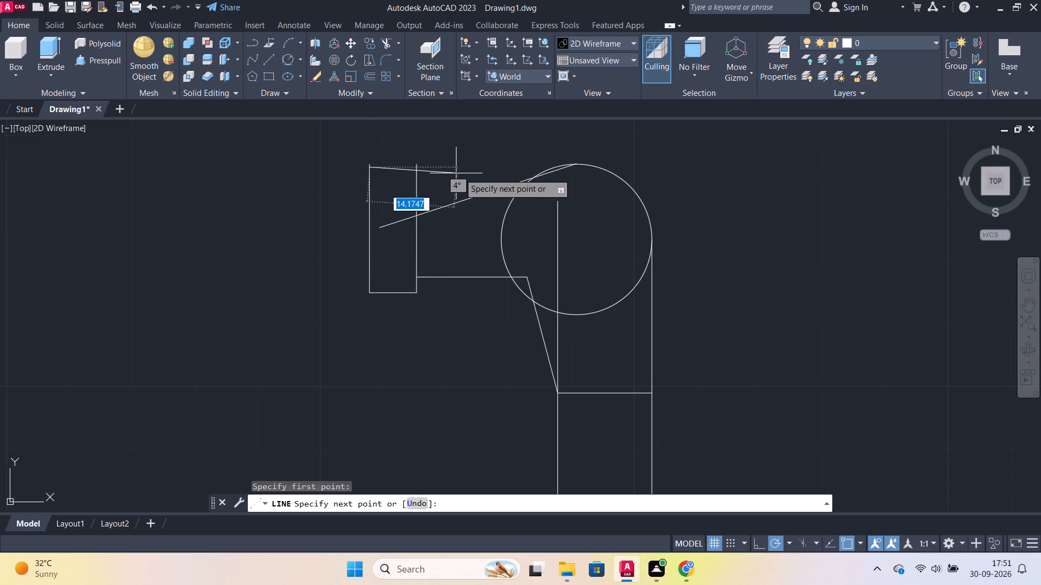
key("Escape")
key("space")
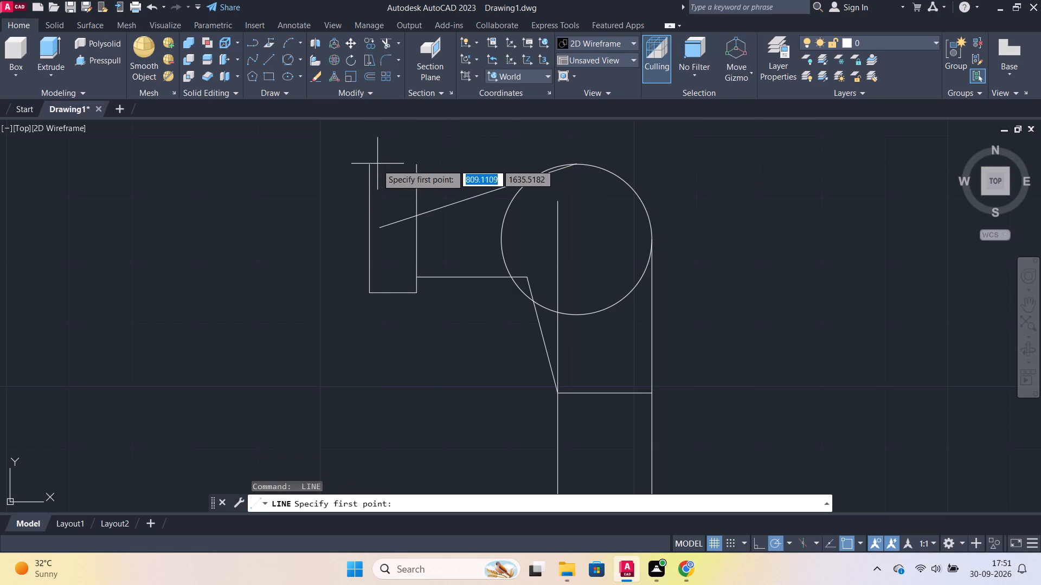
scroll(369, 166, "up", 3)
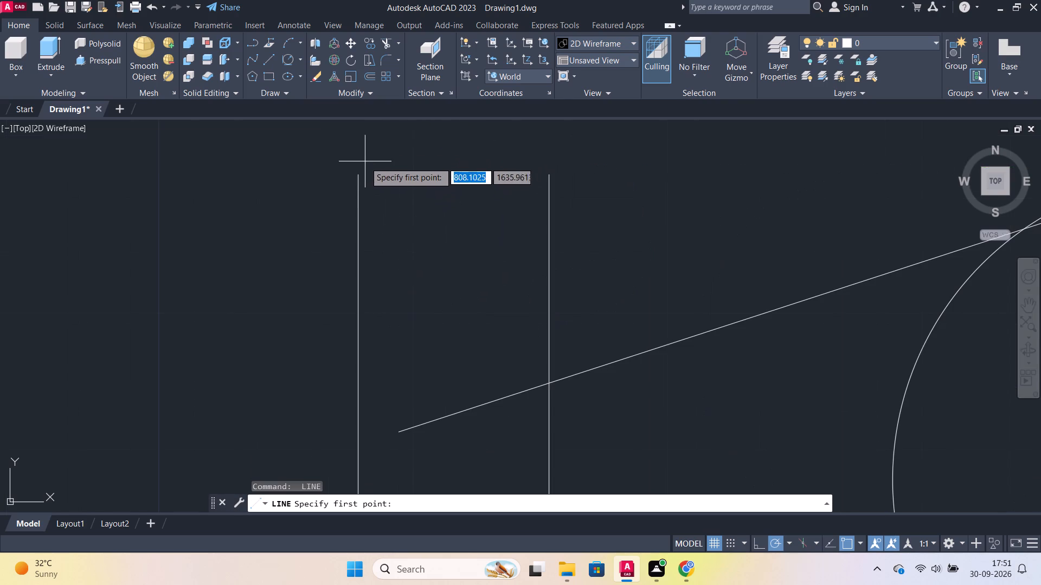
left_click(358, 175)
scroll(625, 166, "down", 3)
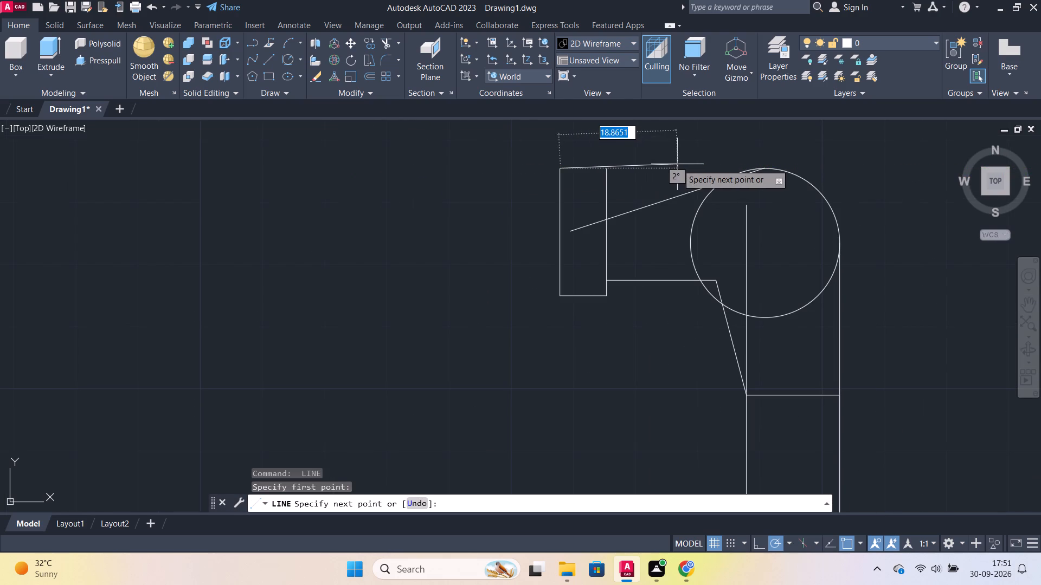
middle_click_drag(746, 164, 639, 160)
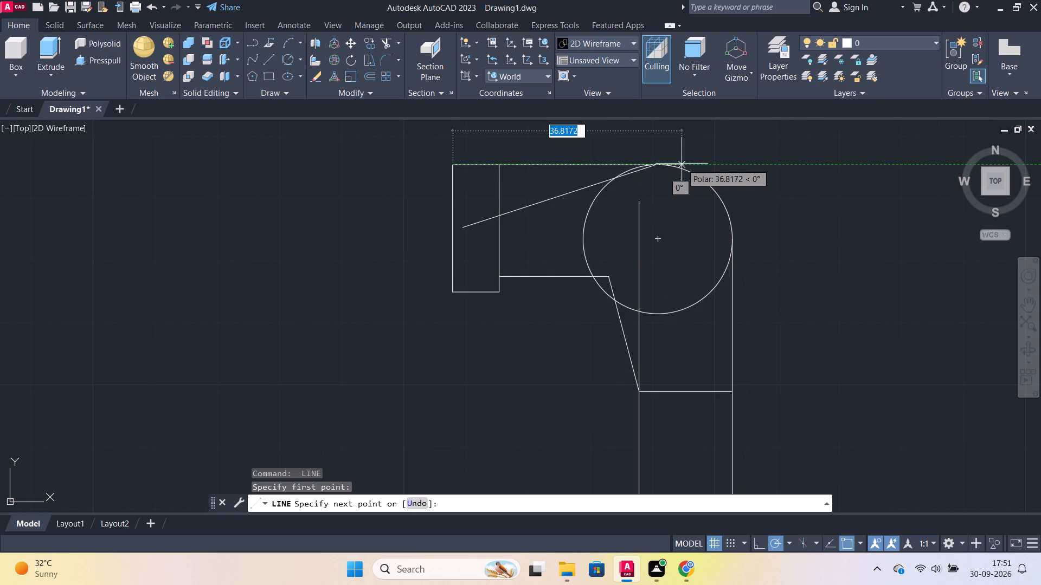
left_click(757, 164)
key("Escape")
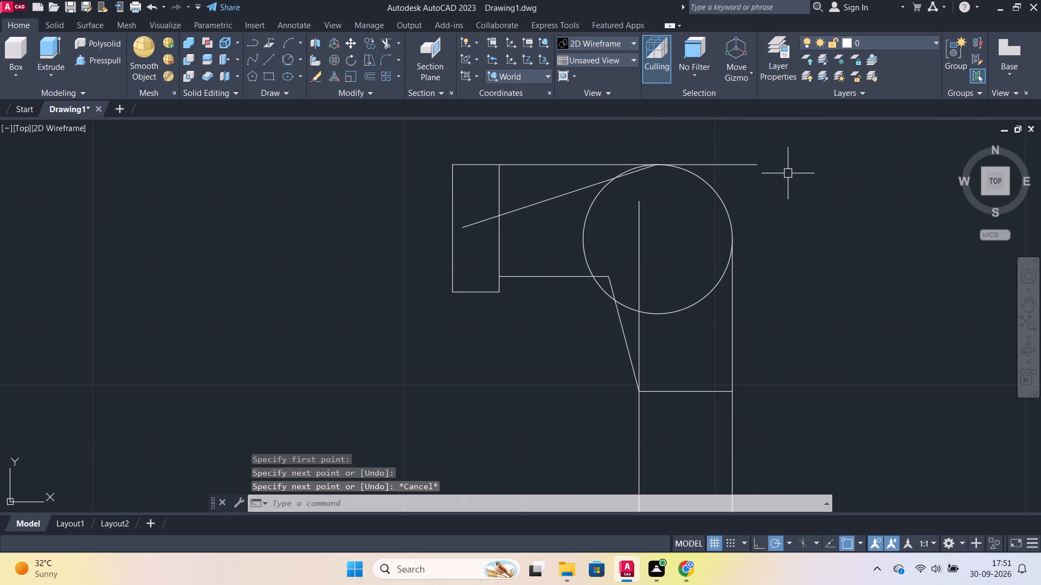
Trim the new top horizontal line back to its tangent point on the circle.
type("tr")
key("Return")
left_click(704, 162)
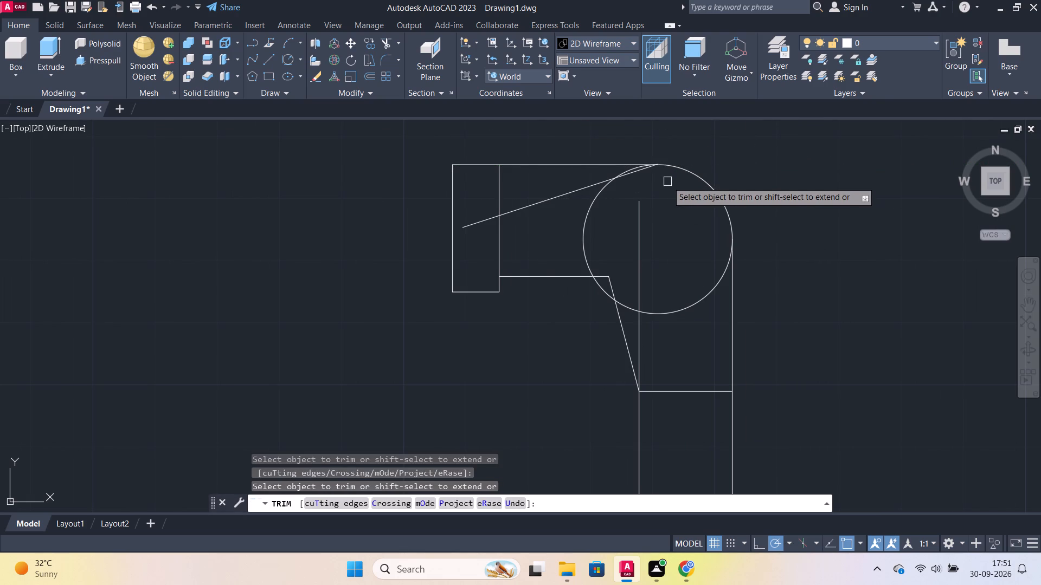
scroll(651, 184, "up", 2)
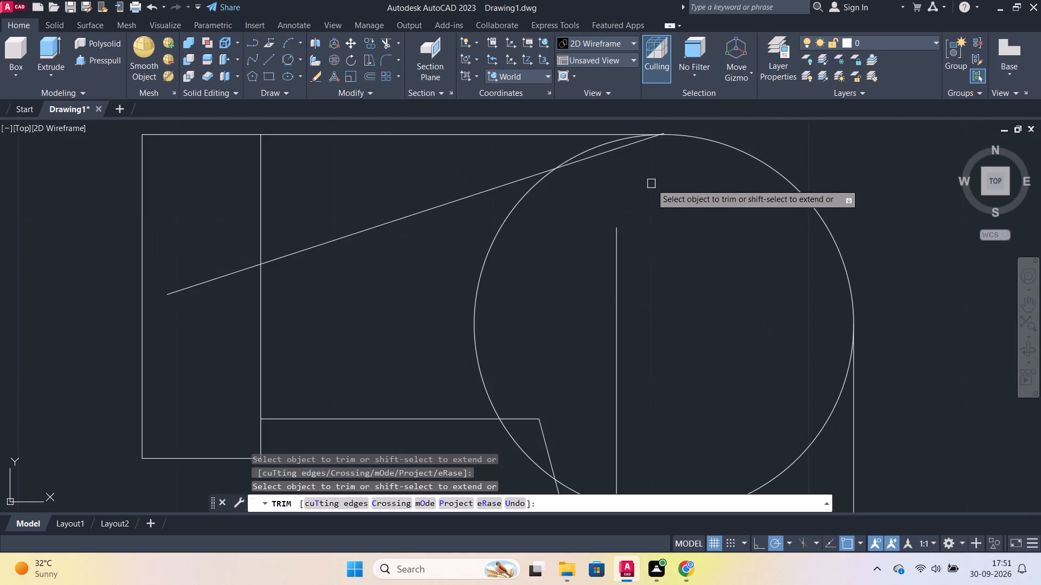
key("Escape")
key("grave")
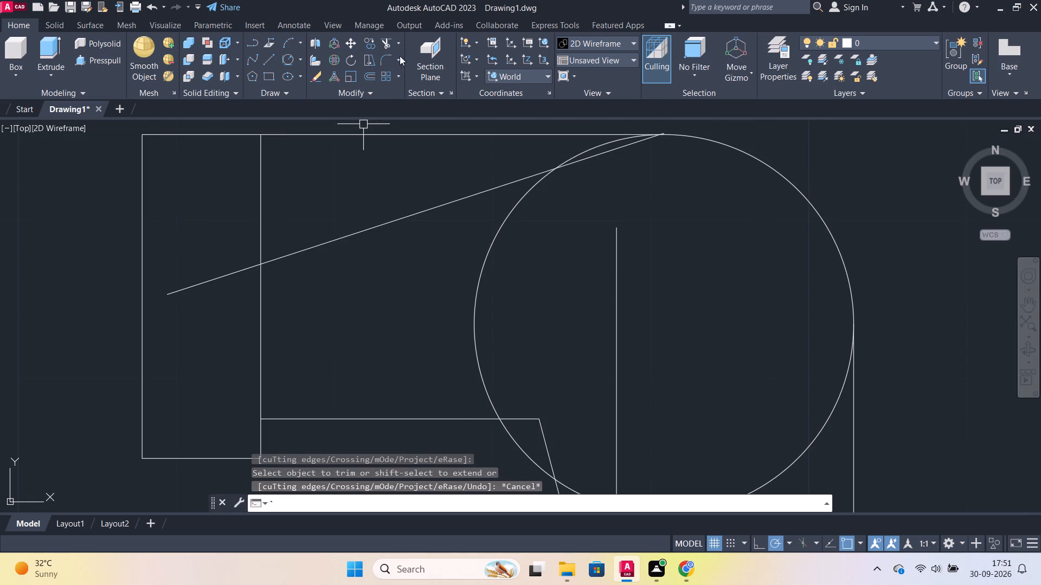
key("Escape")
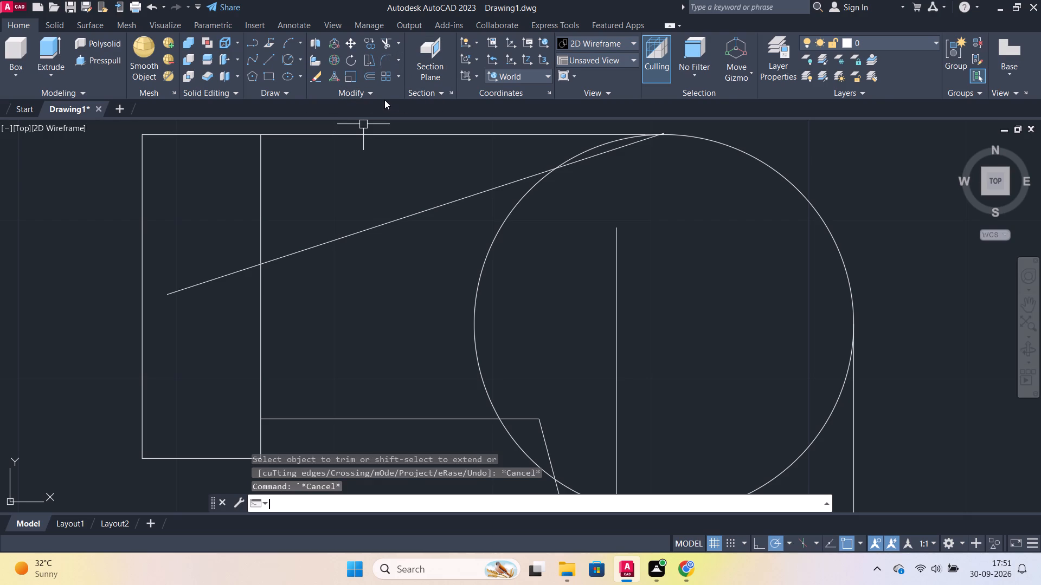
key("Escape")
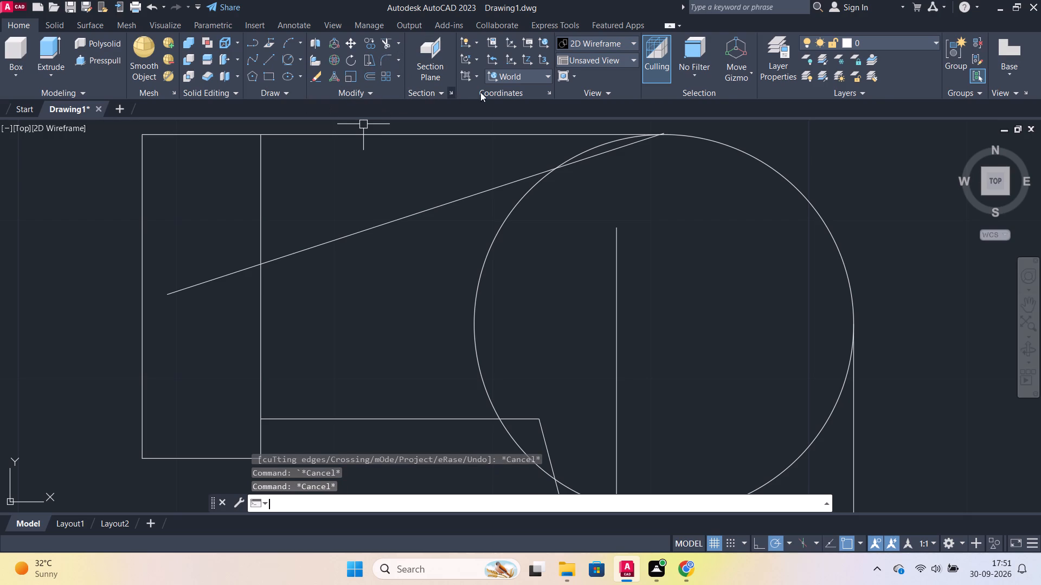
Check the angle between the top horizontal line and the rotated slanted line using an angular dimension.
scroll(535, 100, "down", 2)
left_click(296, 96)
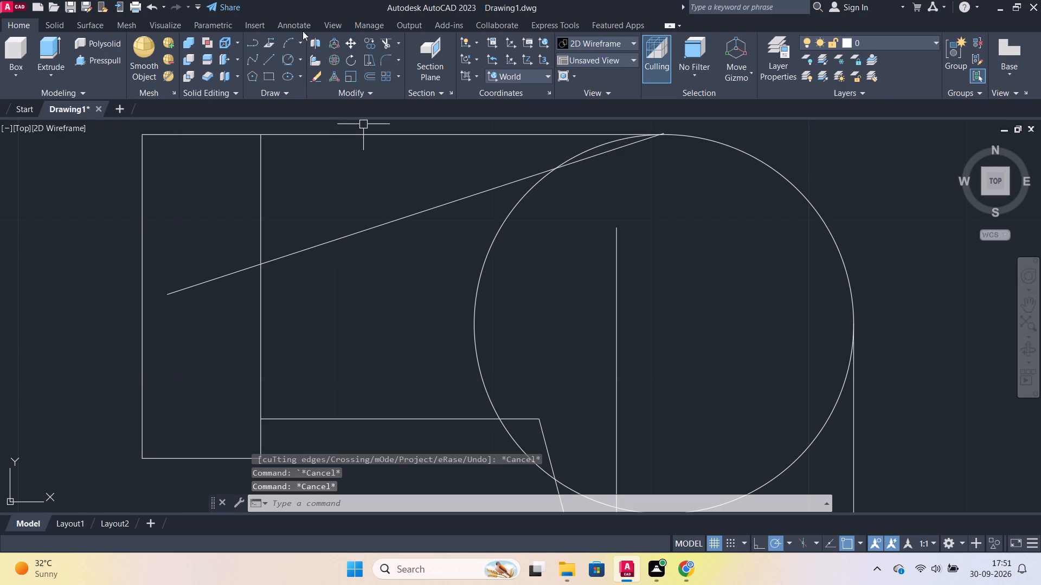
left_click(294, 23)
left_click(281, 78)
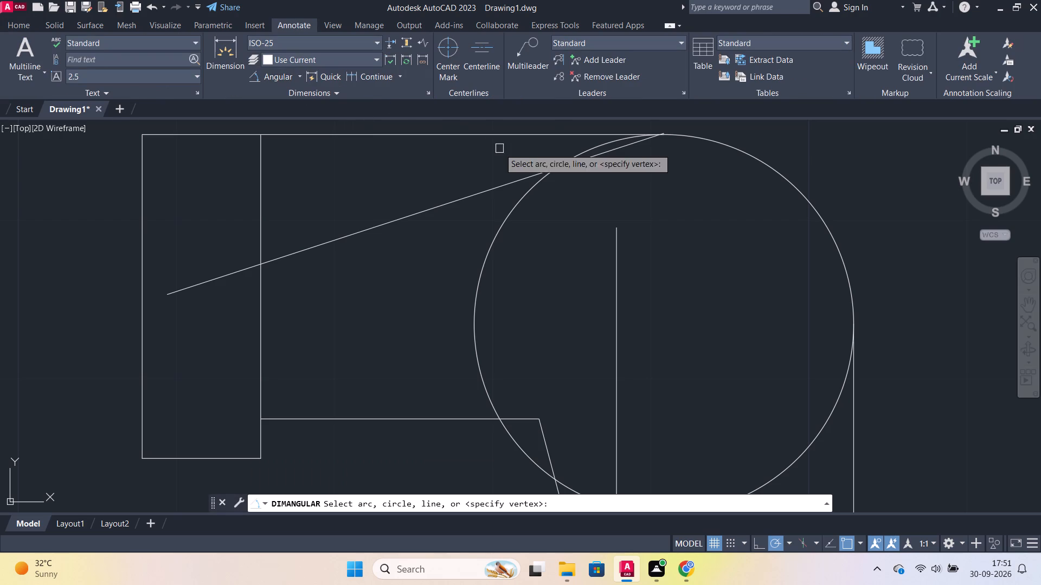
left_click(439, 136)
left_click(460, 197)
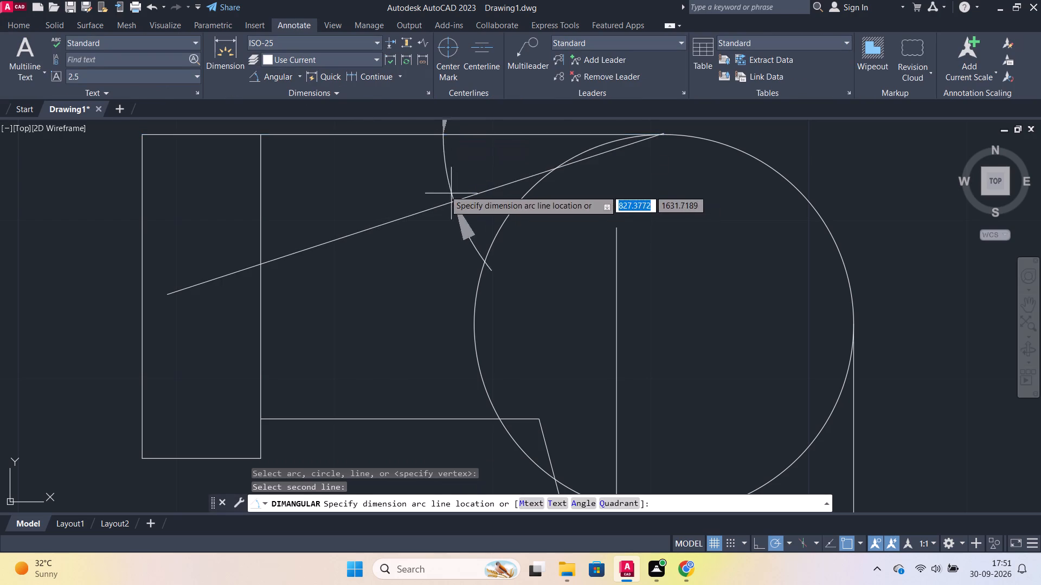
scroll(423, 216, "down", 2)
key("Escape")
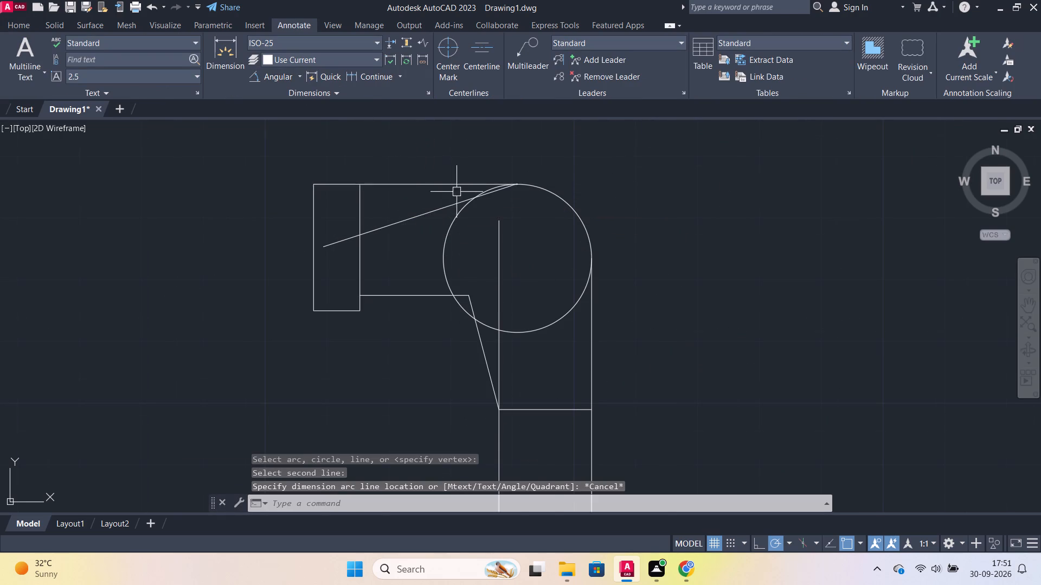
Draw a line tangent to the circle's upper left side, ending where the rotated line crosses the inner left vertical.
scroll(460, 192, "up", 2)
scroll(610, 220, "down", 3)
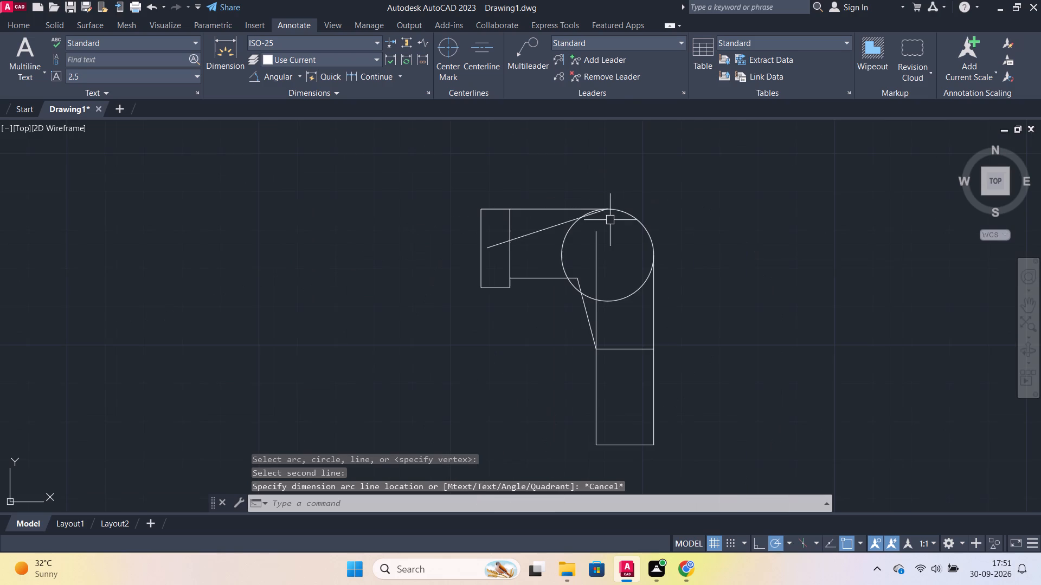
scroll(620, 231, "up", 2)
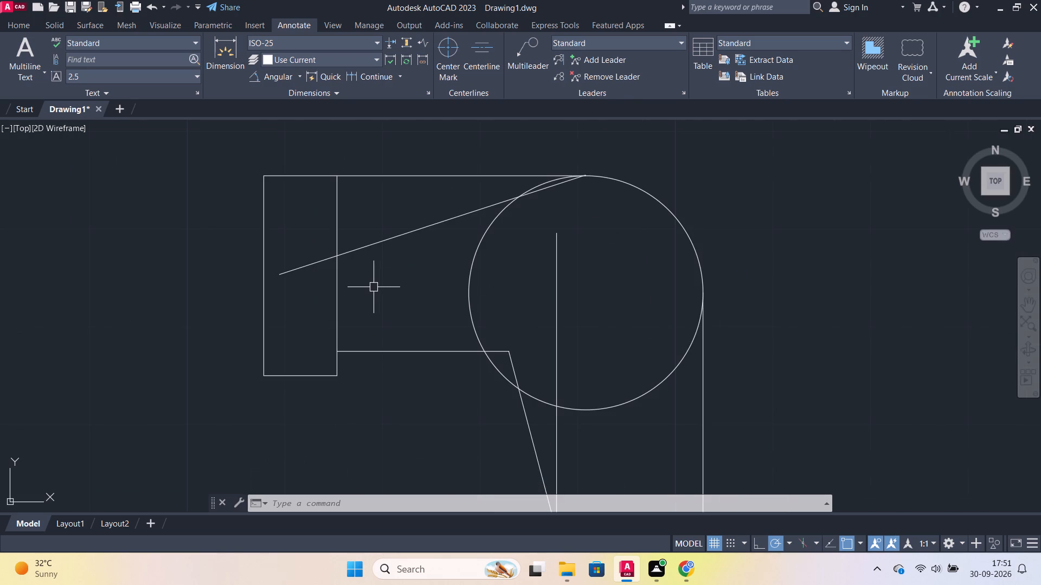
scroll(371, 286, "up", 1)
scroll(378, 286, "down", 2)
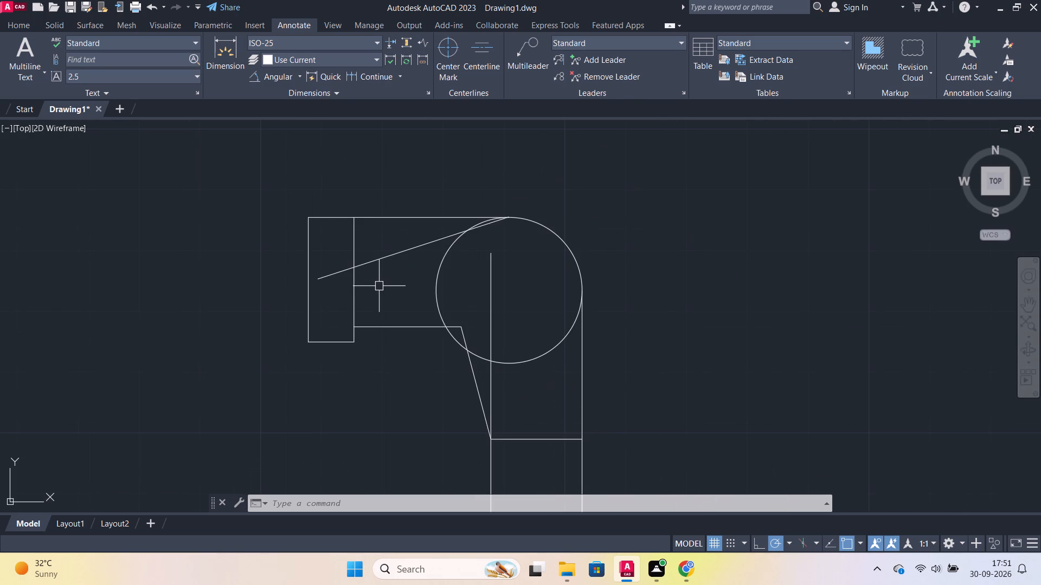
key("l")
key("shift+Return")
type("tan")
key("Return")
scroll(468, 230, "up", 3)
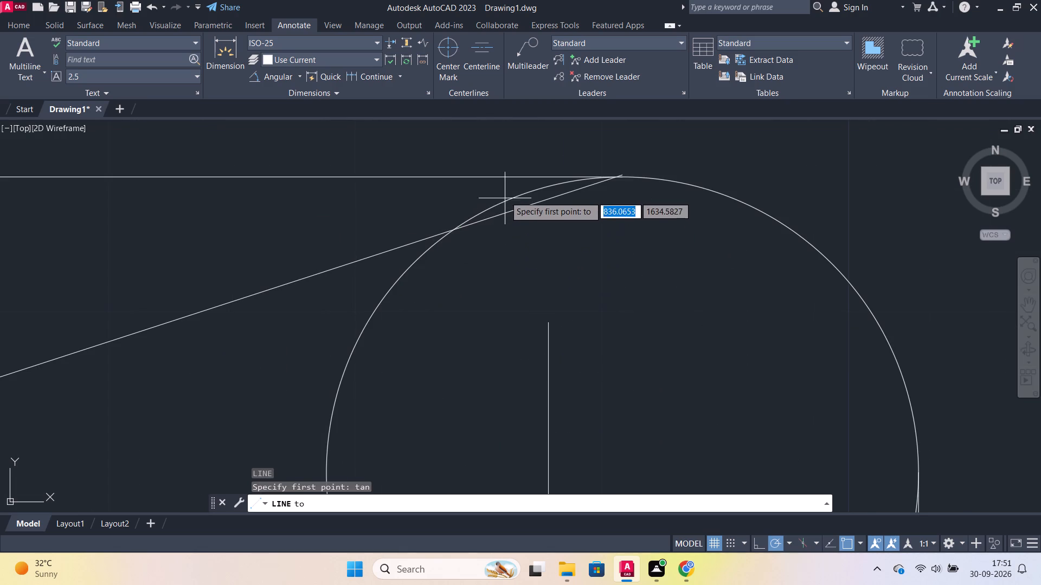
left_click(515, 194)
scroll(211, 339, "down", 3)
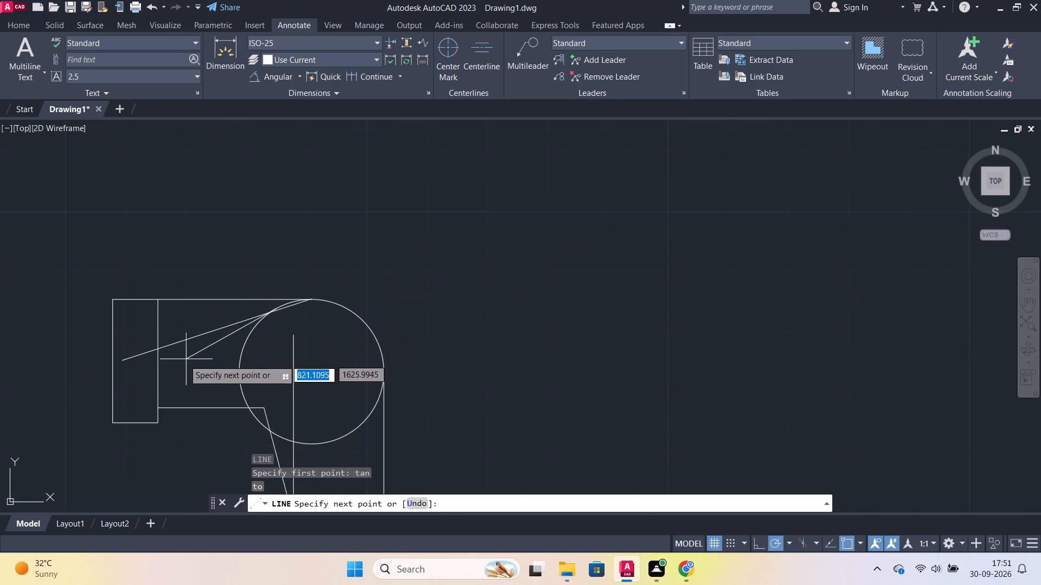
middle_click_drag(183, 362, 295, 367)
scroll(245, 357, "up", 4)
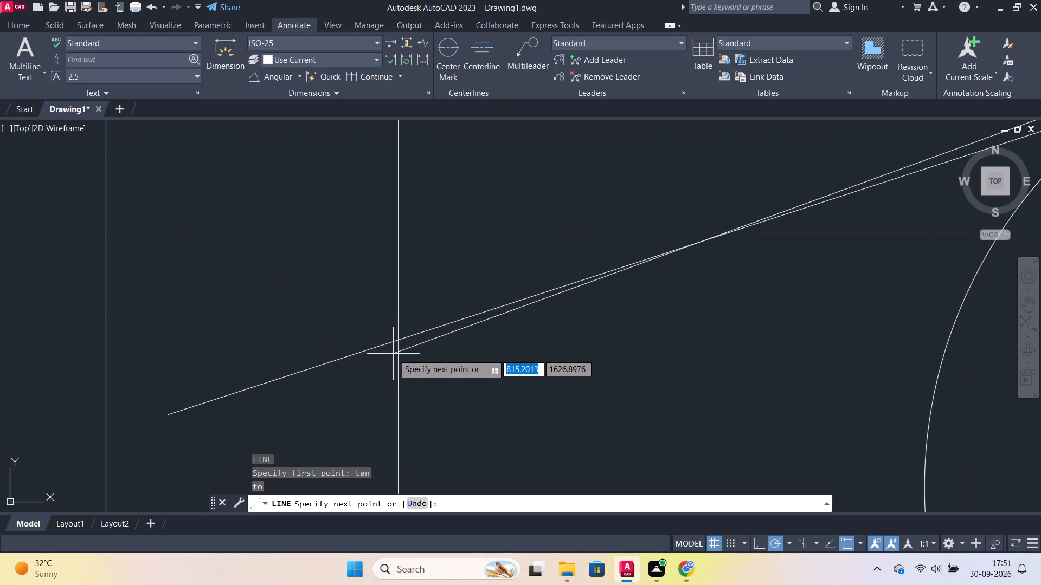
scroll(396, 341, "up", 3)
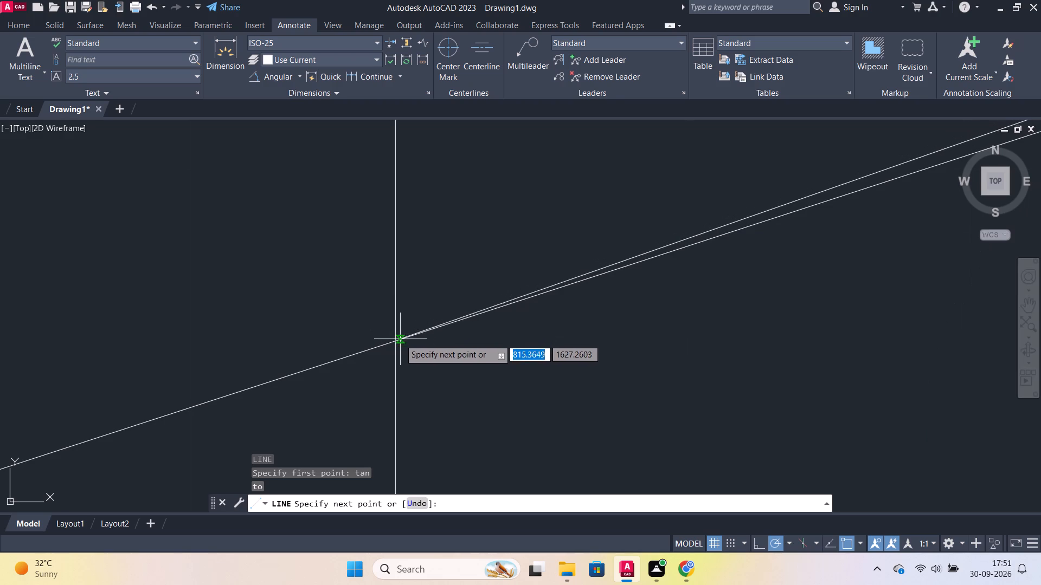
left_click(394, 344)
key("Escape")
Erase the rotated 18-degree line, keeping the new tangent line.
left_click(256, 379)
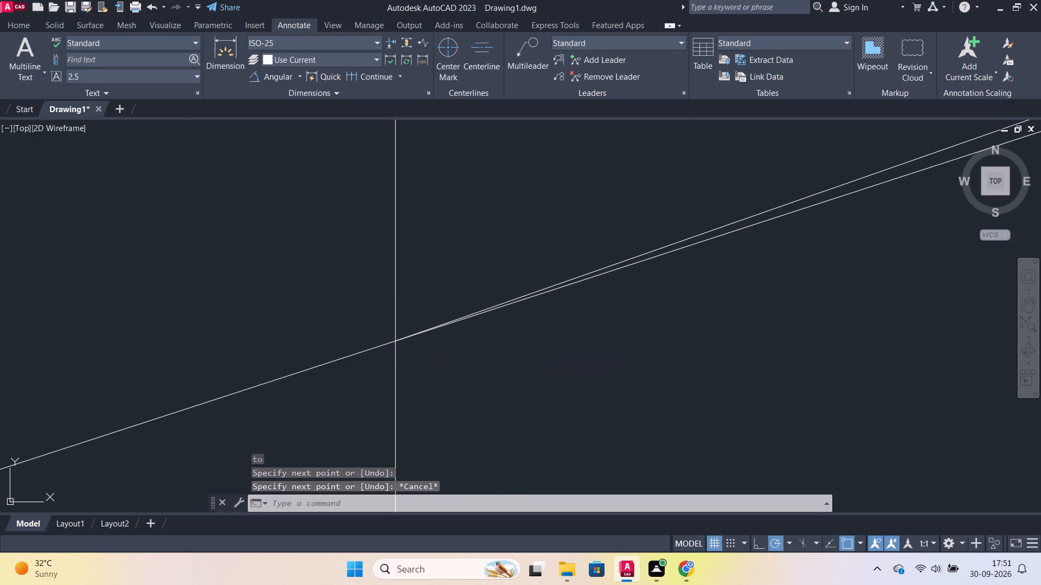
left_click(264, 380)
left_click(268, 383)
key("e")
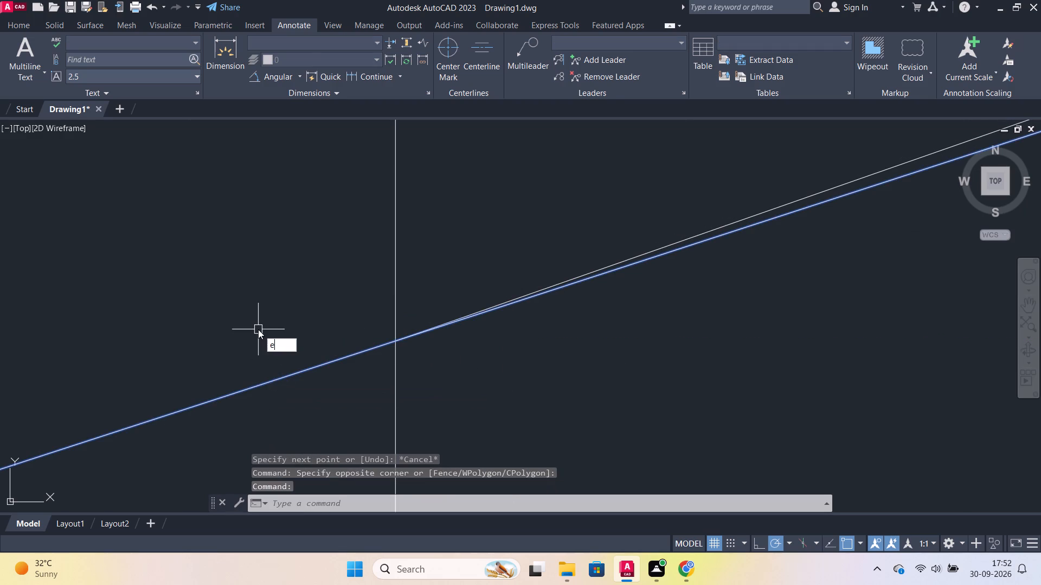
key("Return")
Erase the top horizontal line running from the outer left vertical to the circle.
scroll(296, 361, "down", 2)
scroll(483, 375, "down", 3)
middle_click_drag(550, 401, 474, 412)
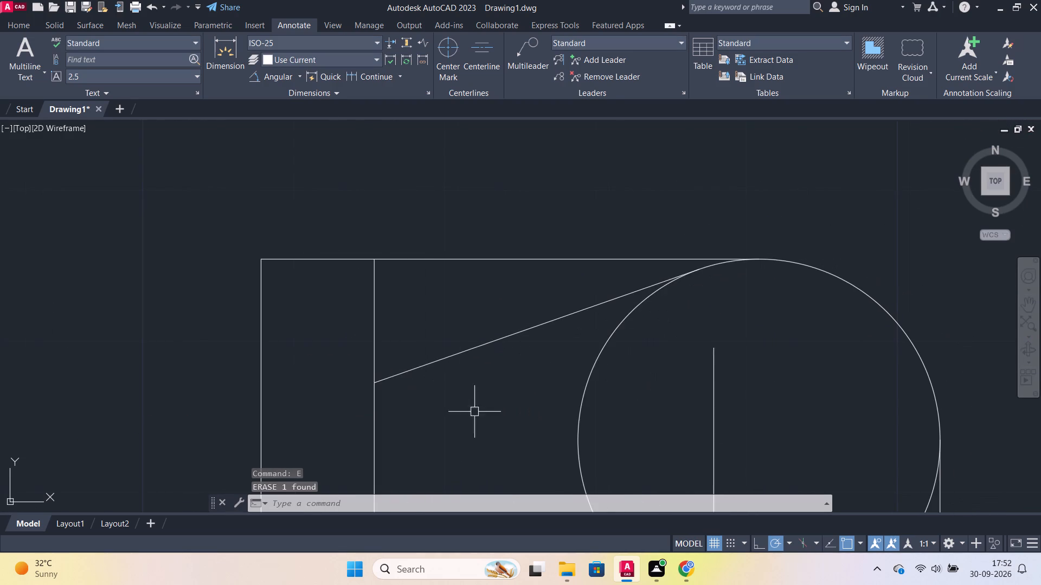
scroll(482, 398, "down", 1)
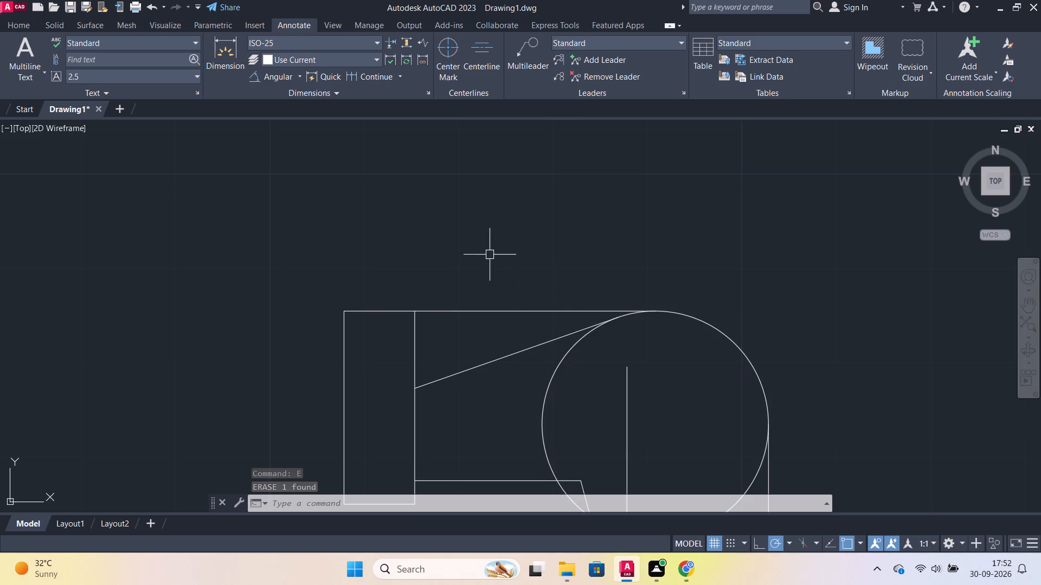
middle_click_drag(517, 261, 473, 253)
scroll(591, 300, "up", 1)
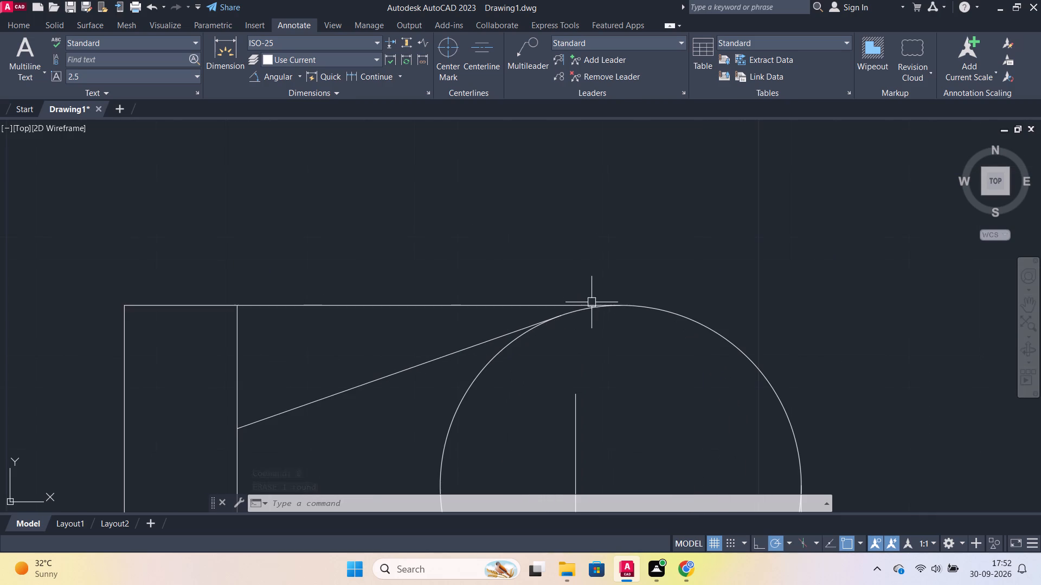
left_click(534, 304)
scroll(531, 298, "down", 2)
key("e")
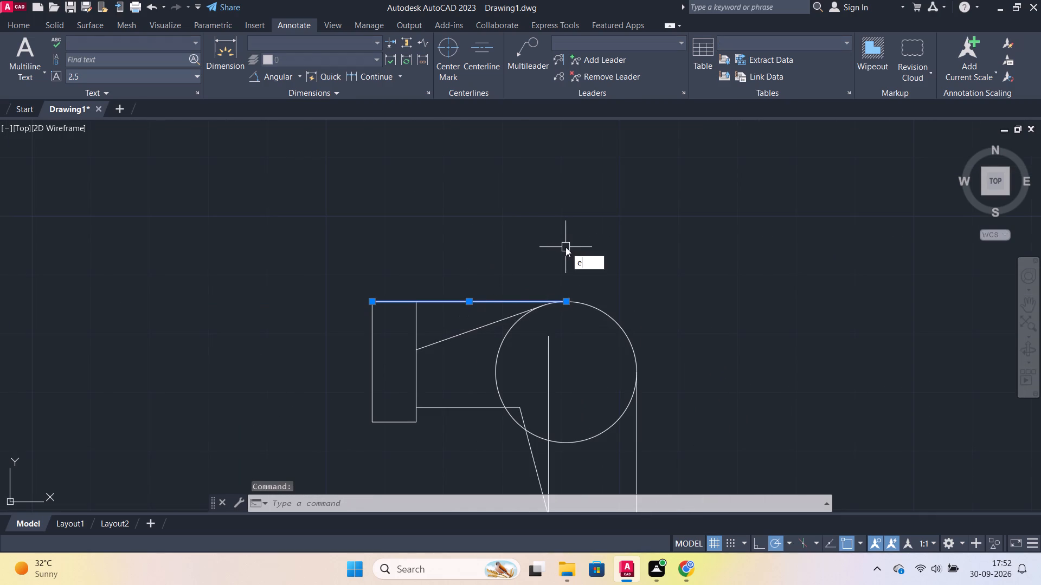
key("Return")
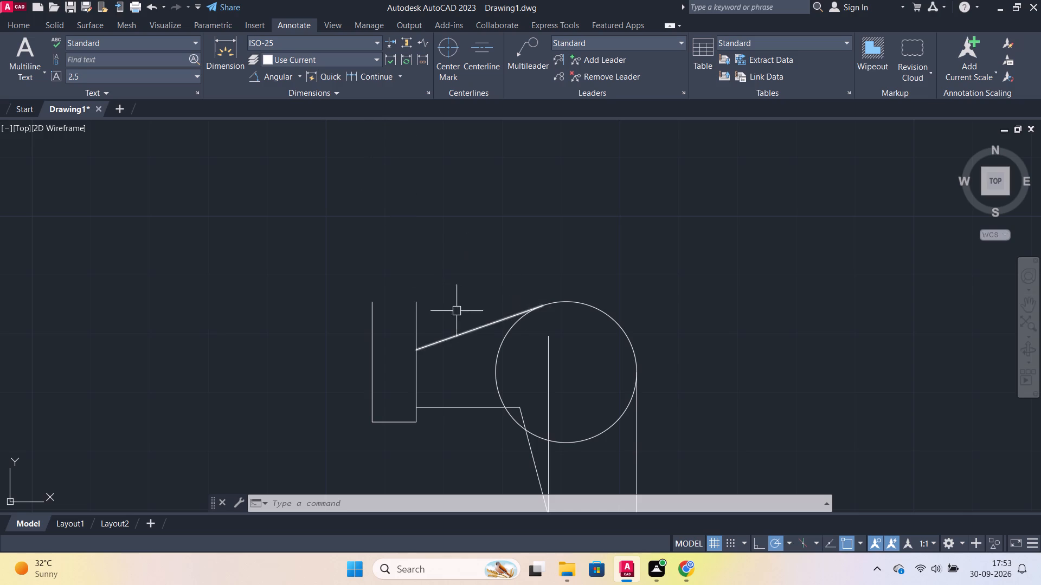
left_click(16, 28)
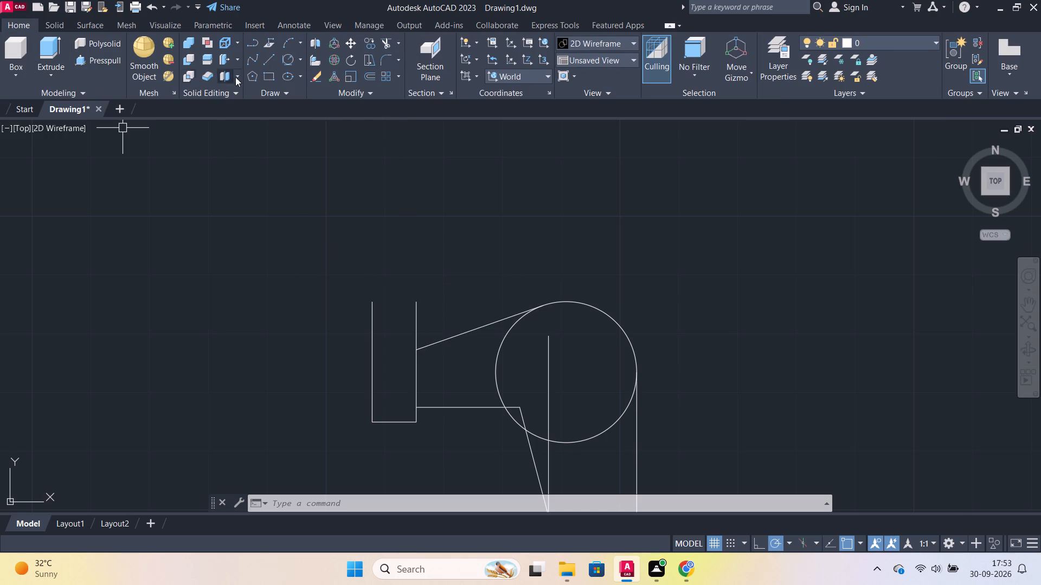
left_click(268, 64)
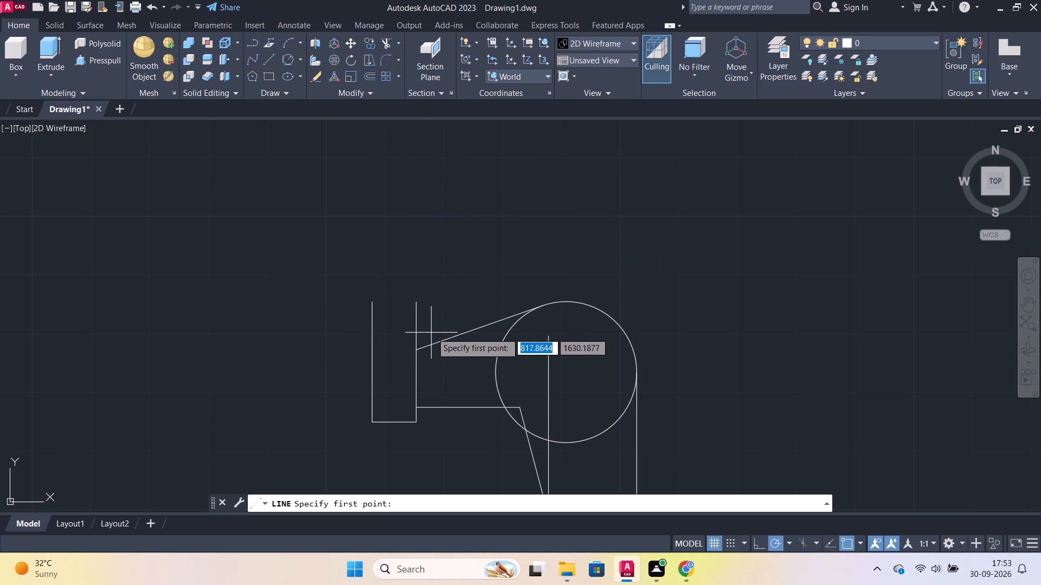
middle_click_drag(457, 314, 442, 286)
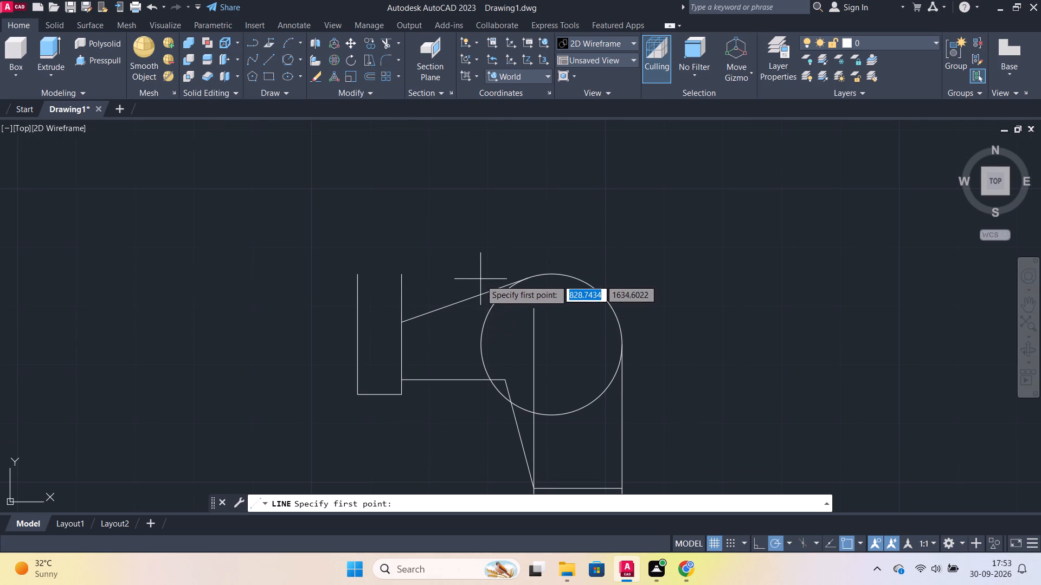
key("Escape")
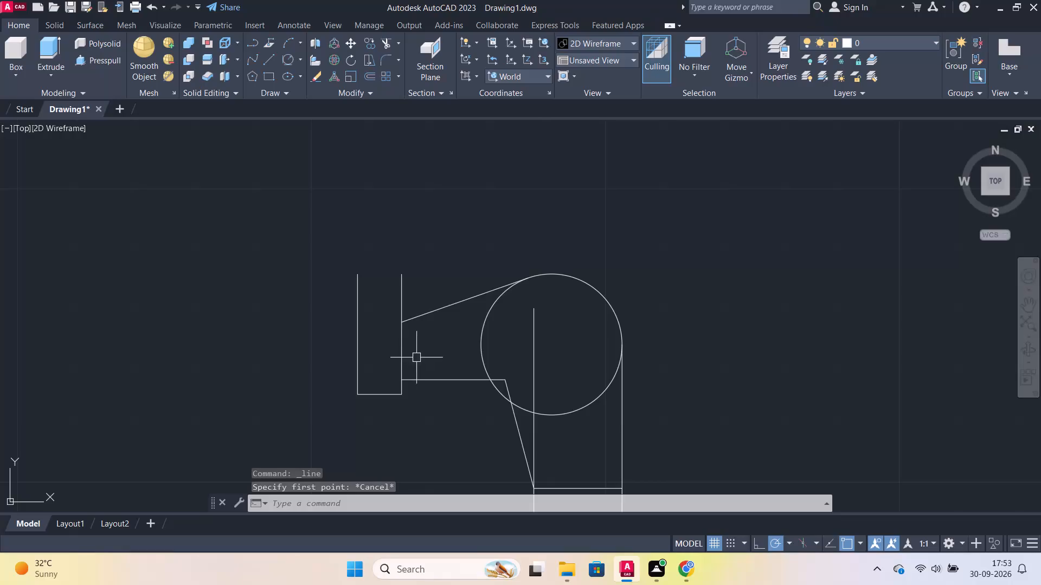
Lengthen the sloped tangent line from its lower end until it passes beyond the outer left vertical.
left_click(423, 316)
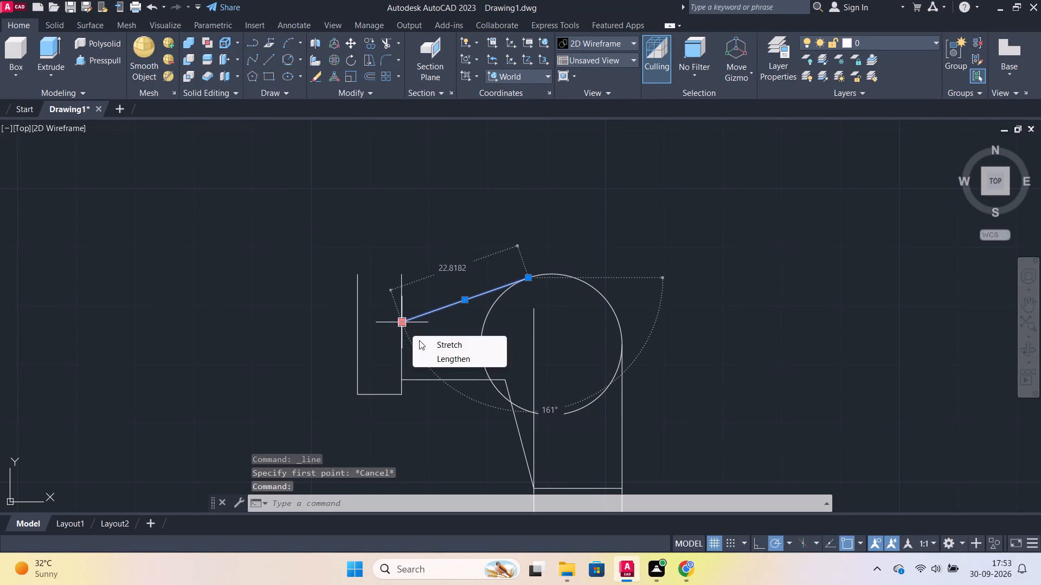
left_click(438, 357)
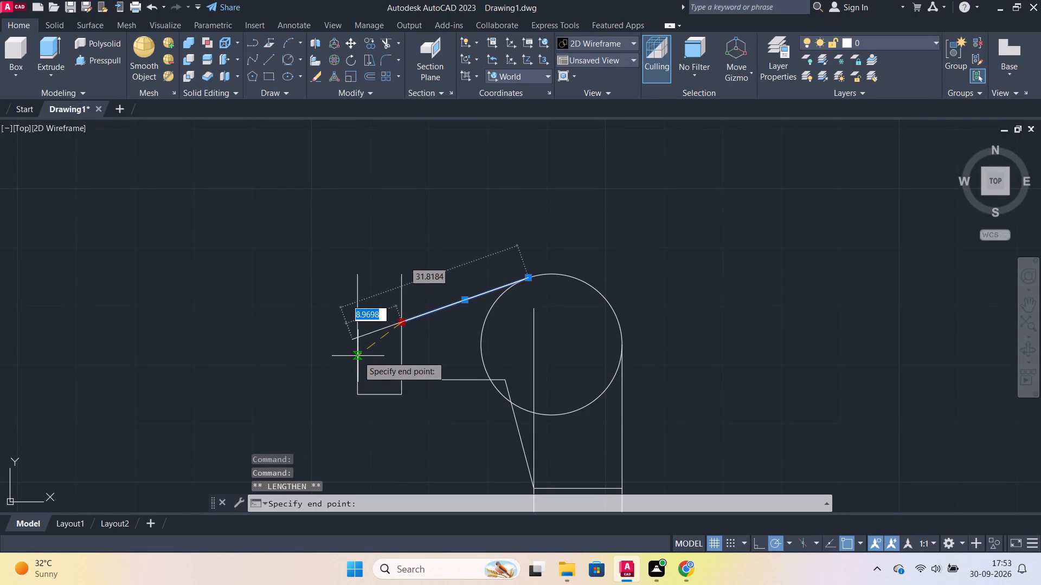
scroll(358, 337, "up", 3)
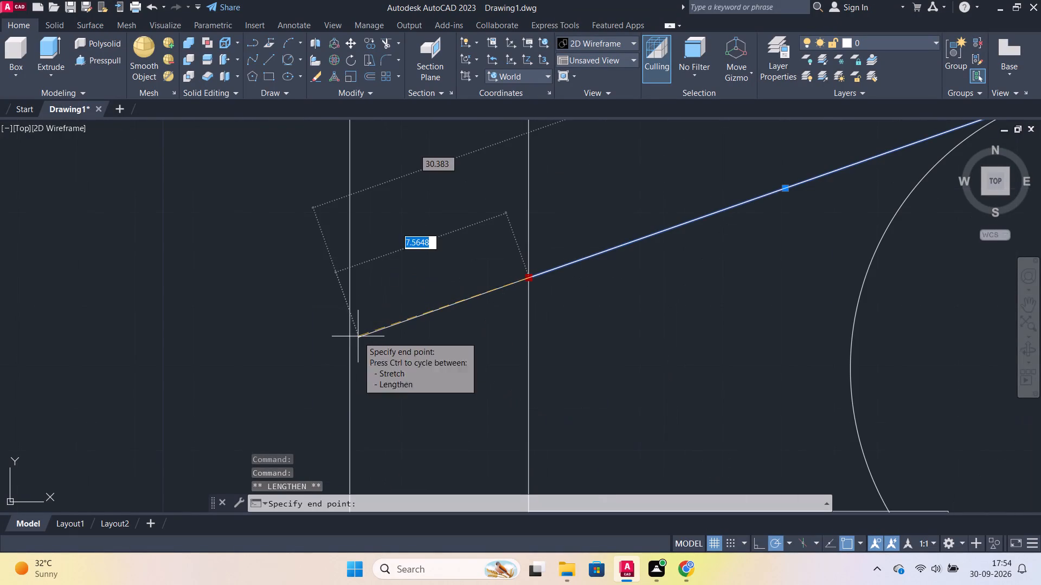
left_click(275, 363)
key("Escape")
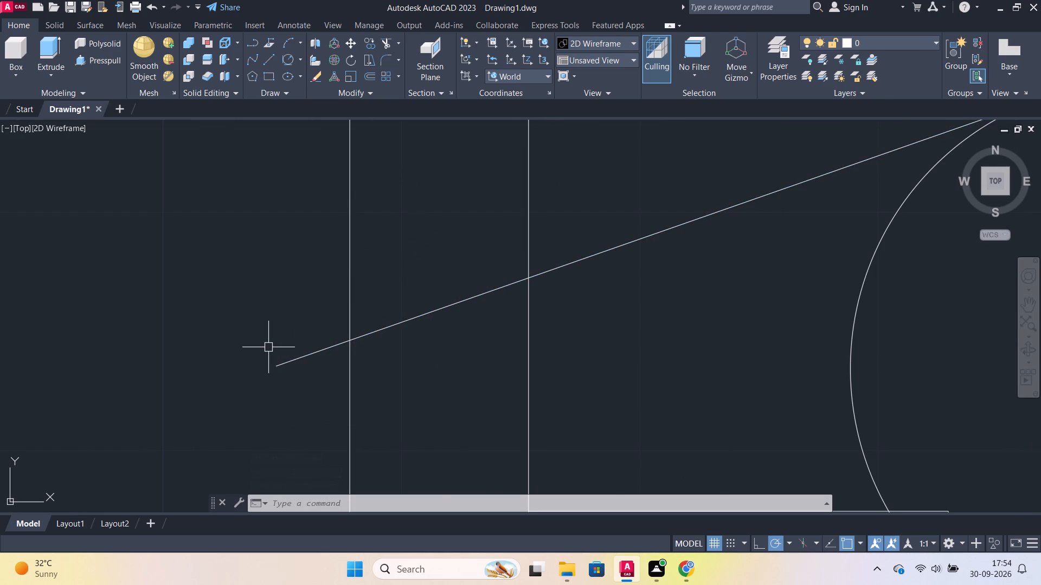
Trim the sloped line's overhang, both left verticals above the slope, and the inner vertical between the slope and the step.
type("tr")
key("Return")
left_click(295, 357)
scroll(295, 353, "down", 2)
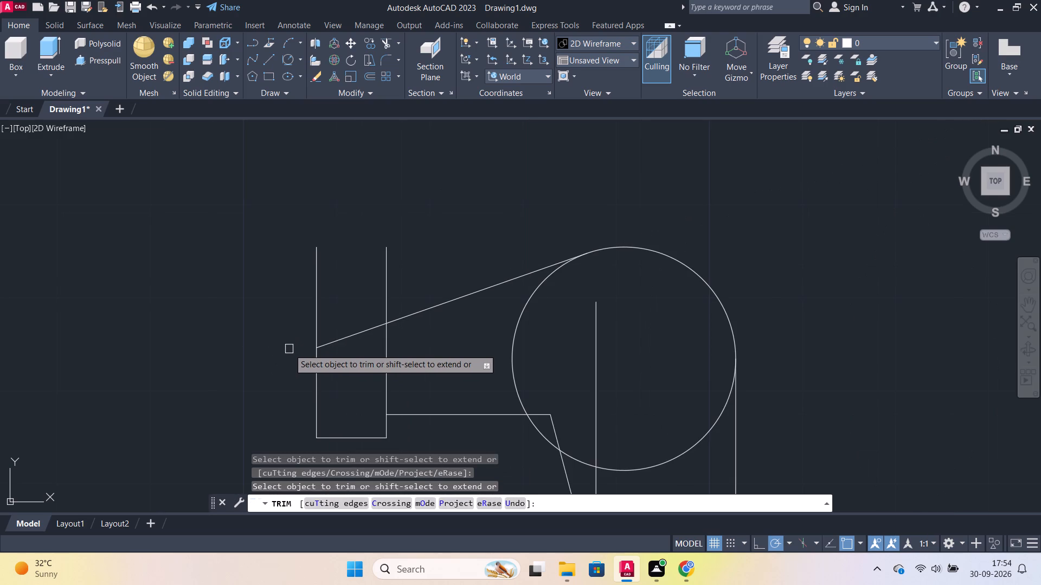
left_click(313, 309)
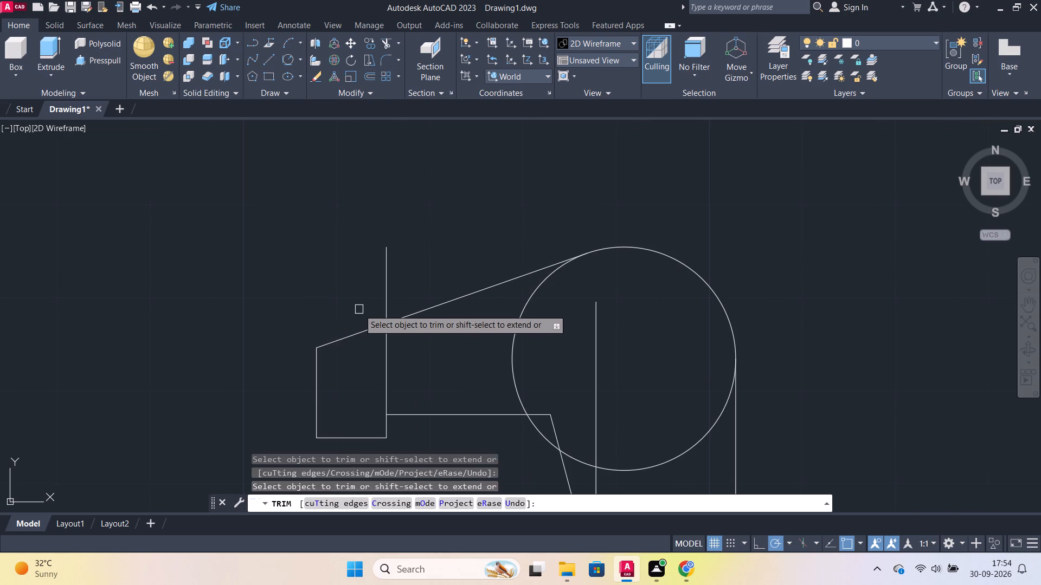
left_click(390, 302)
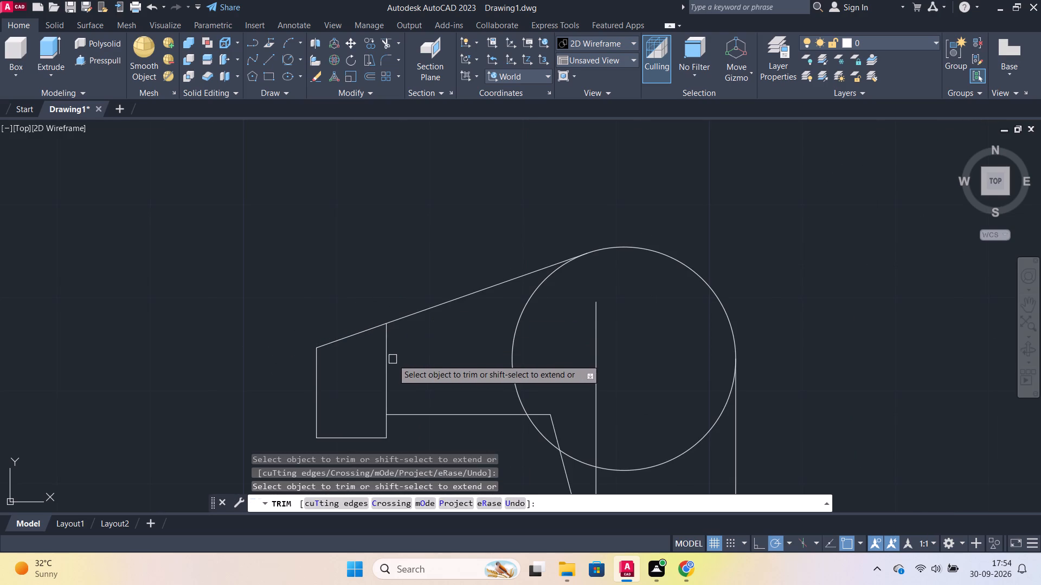
left_click(388, 370)
Trim away the vertical line running through the circle above the lower rectangle.
middle_click_drag(414, 372, 366, 362)
scroll(381, 363, "down", 1)
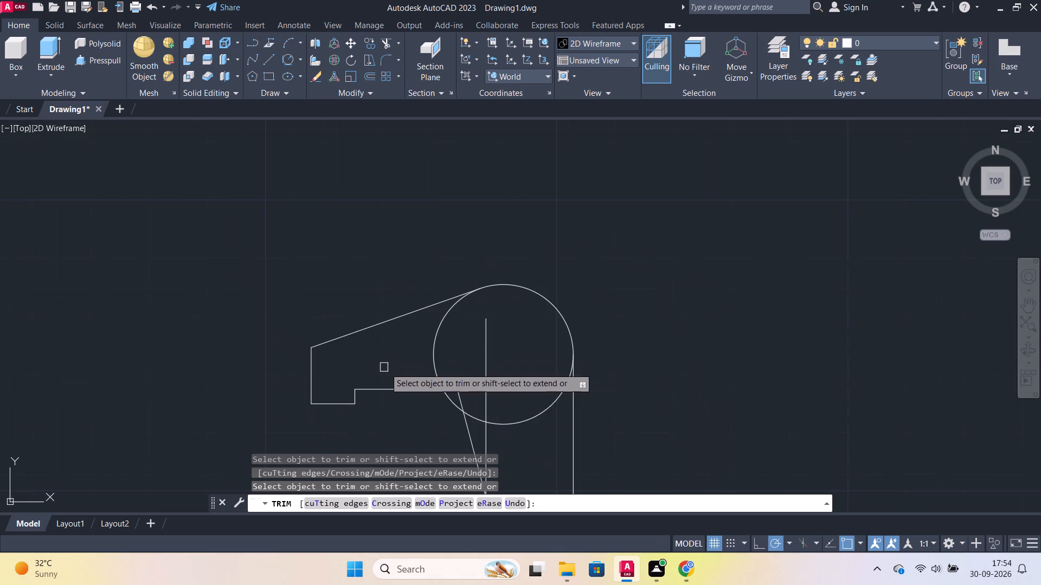
middle_click_drag(498, 363, 496, 358)
scroll(565, 349, "down", 2)
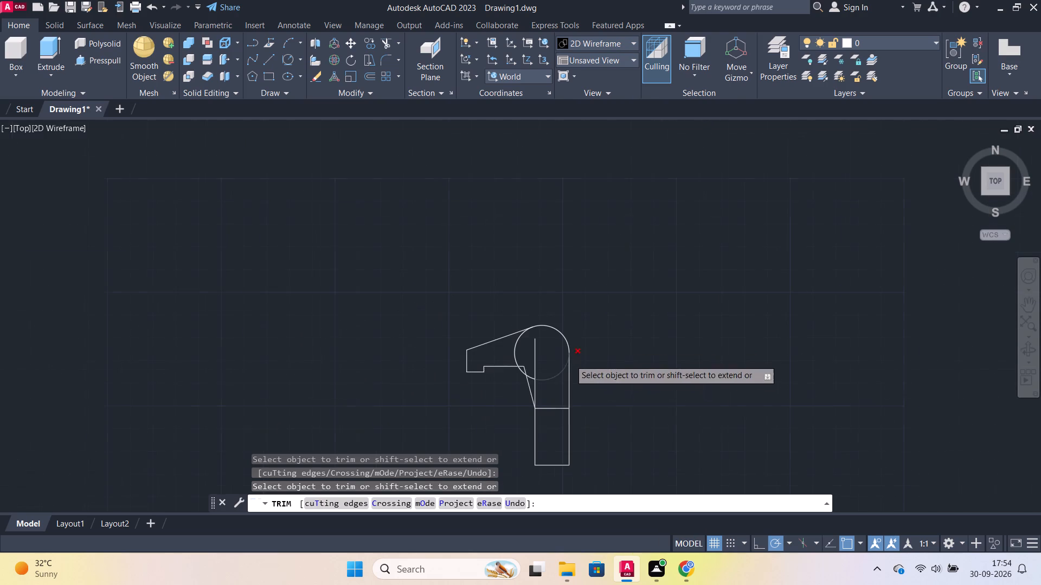
scroll(523, 391, "up", 2)
left_click(551, 385)
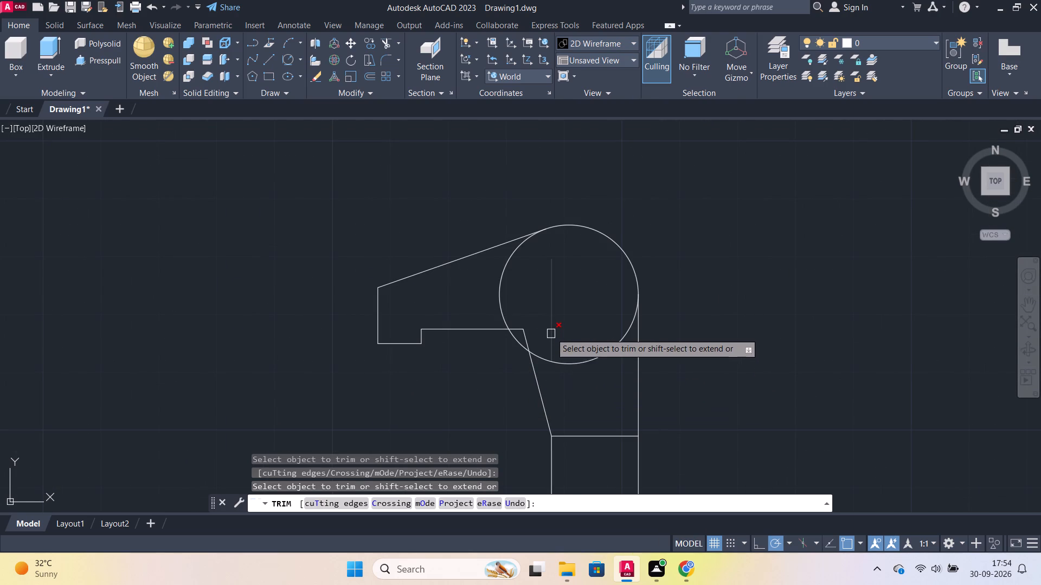
left_click(552, 328)
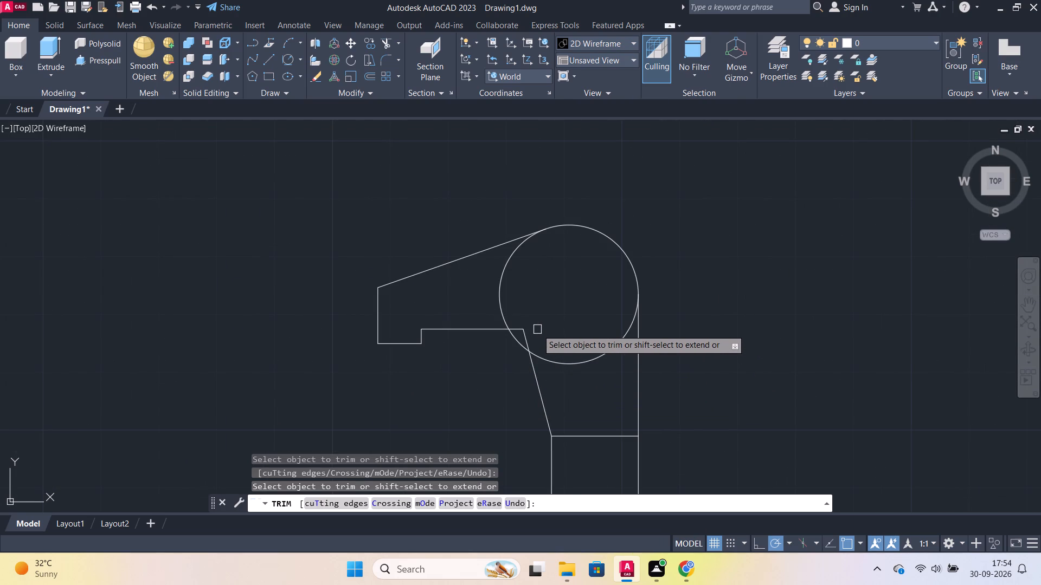
Trim the circle to the rounded corner arc between the sloped line and the right vertical.
left_click(589, 361)
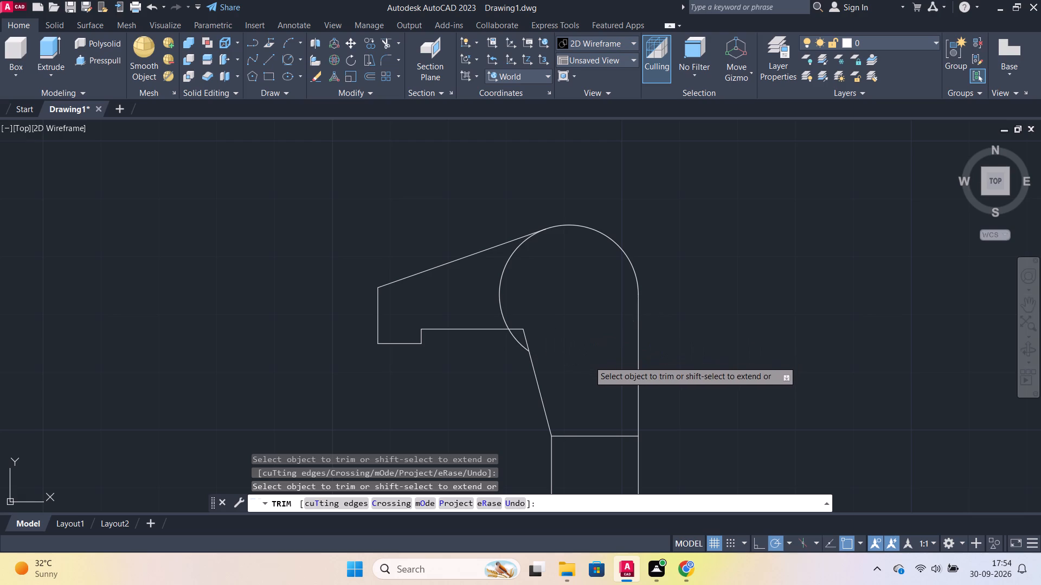
left_click(515, 346)
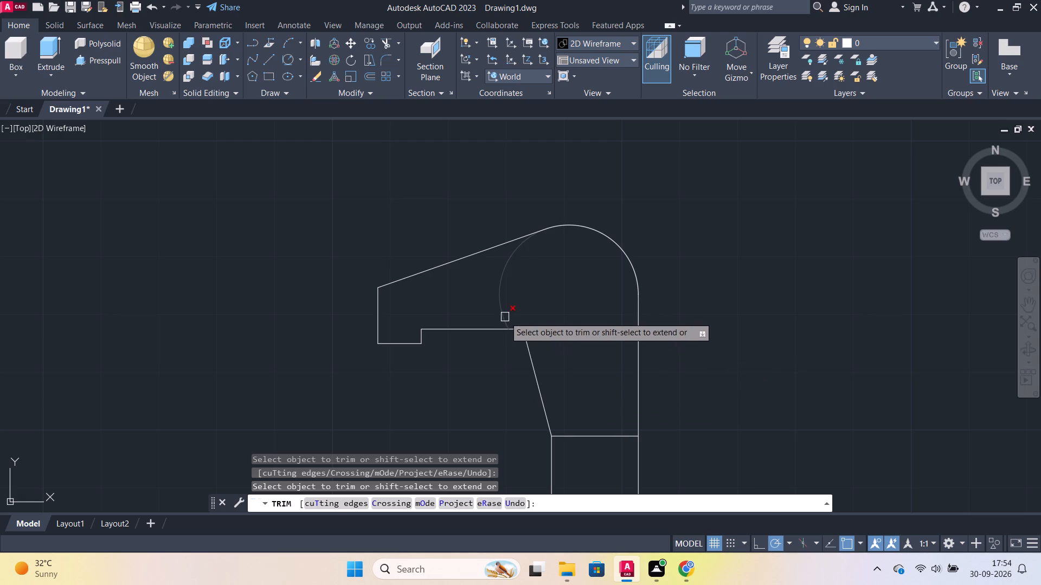
left_click(505, 317)
scroll(591, 332, "down", 2)
scroll(662, 331, "up", 1)
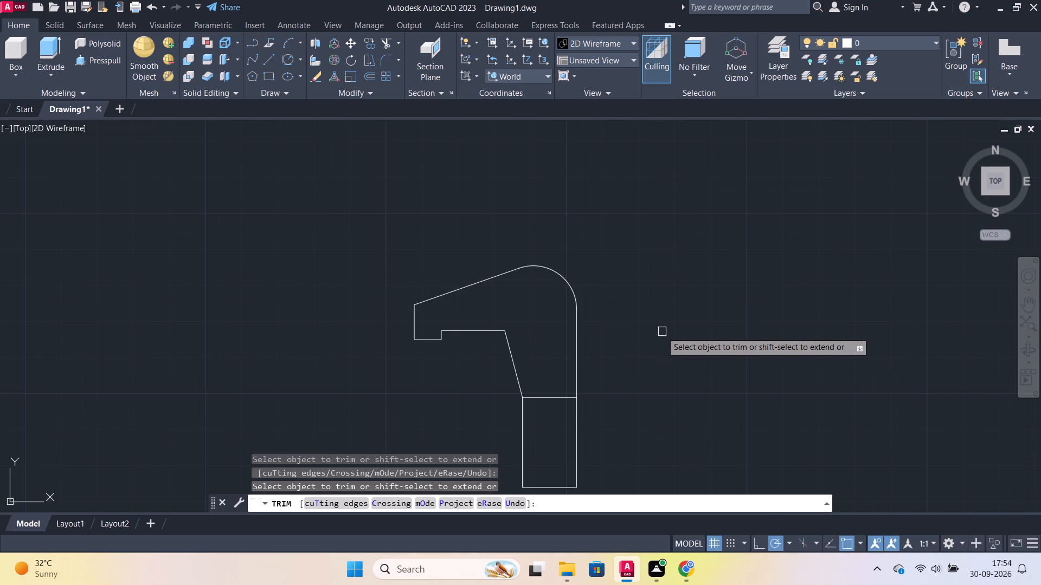
middle_click_drag(631, 323, 601, 311)
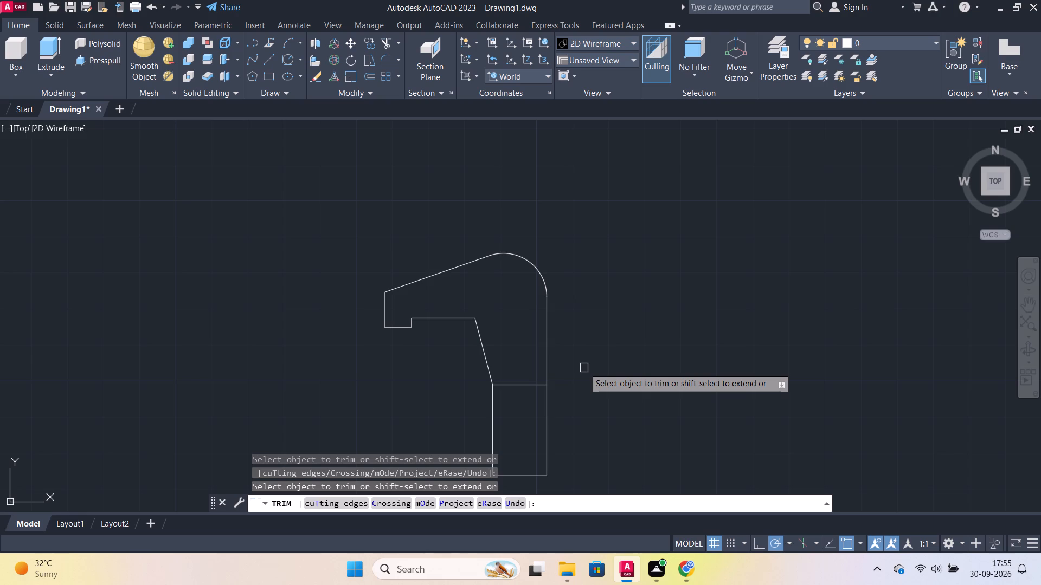
scroll(584, 368, "down", 1)
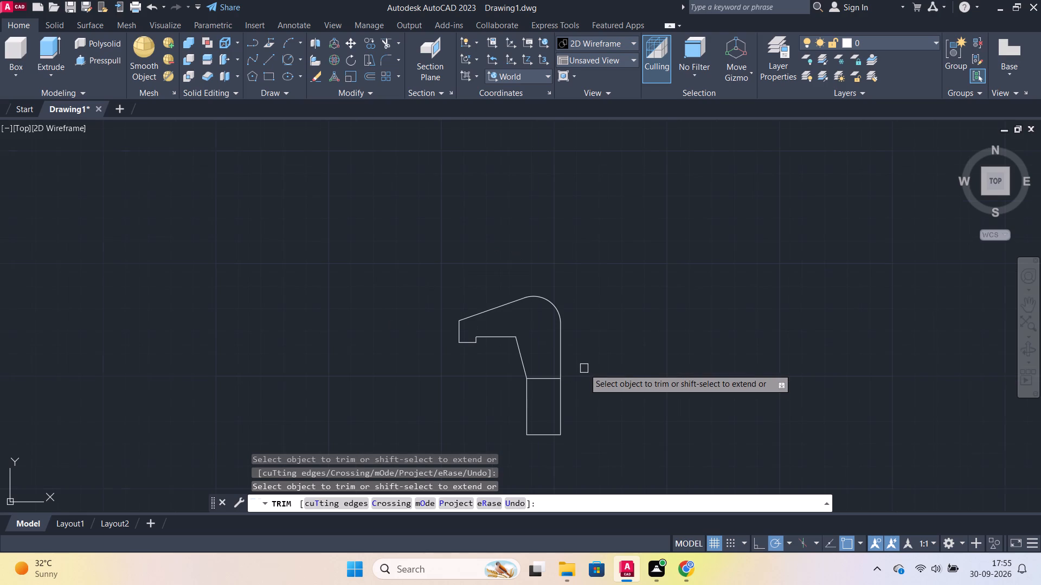
scroll(589, 369, "up", 1)
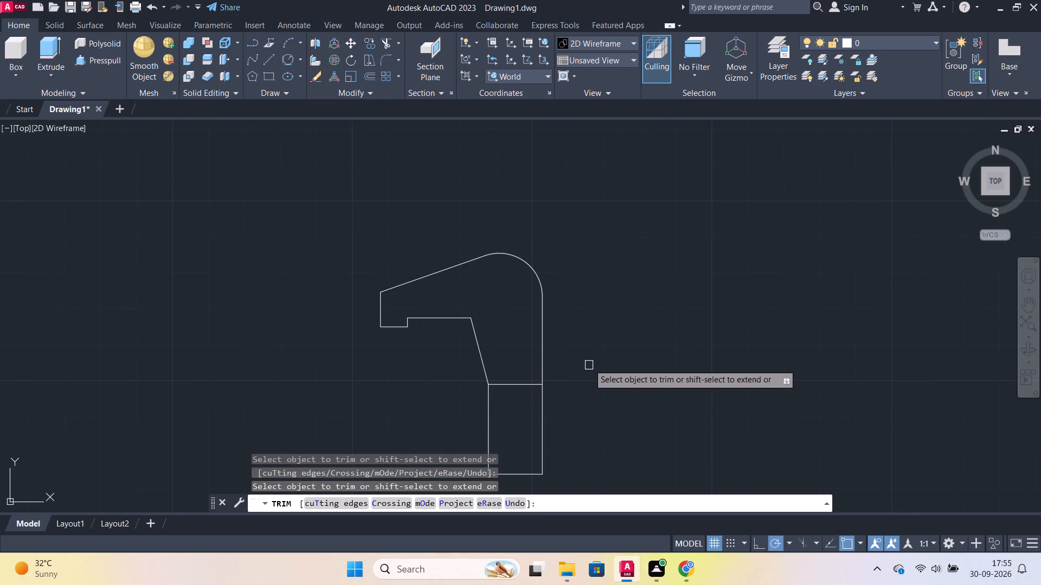
middle_click_drag(589, 364, 567, 299)
scroll(597, 372, "up", 2)
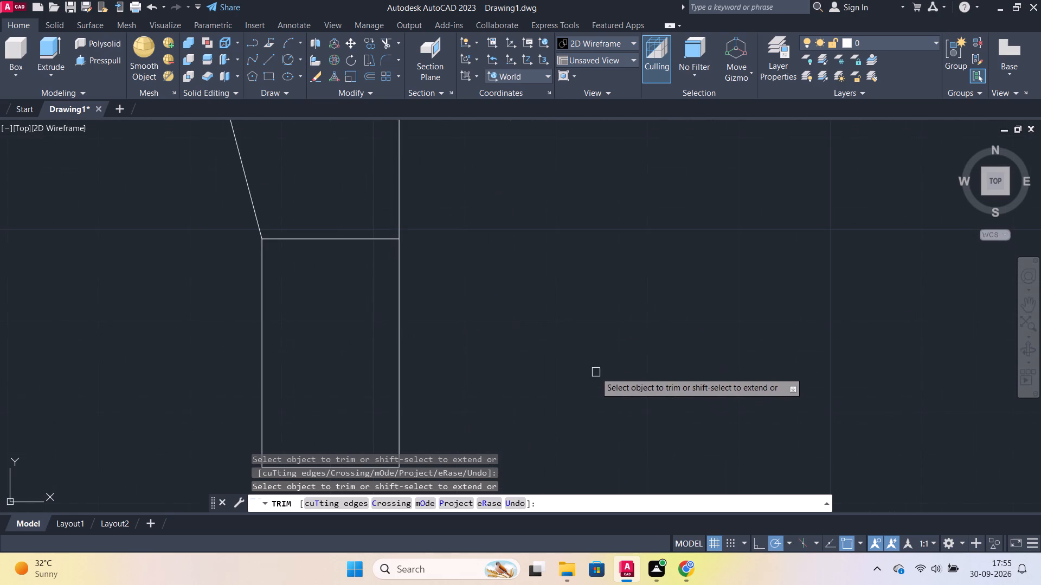
scroll(577, 365, "down", 1)
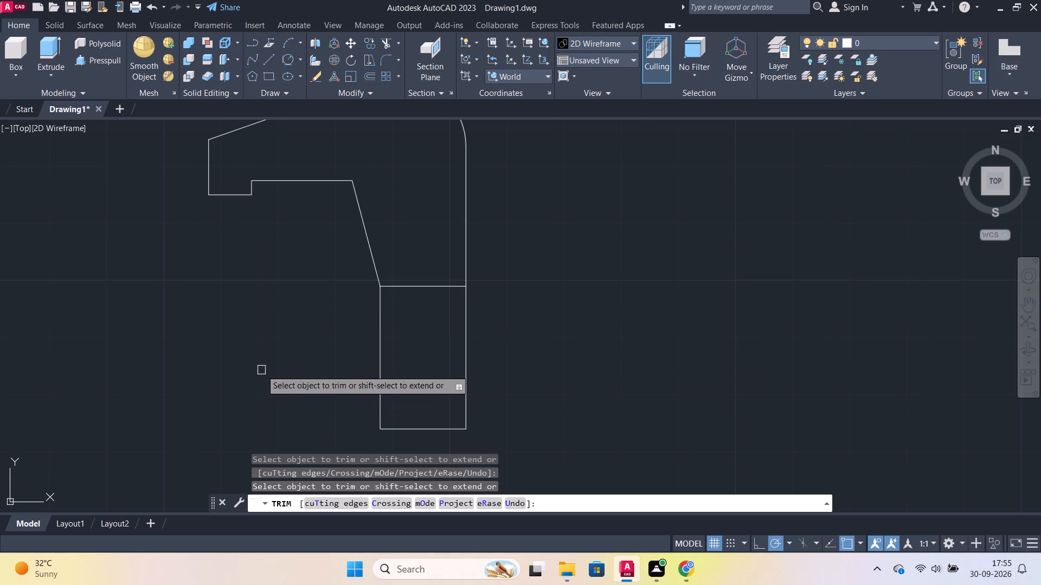
key("Escape")
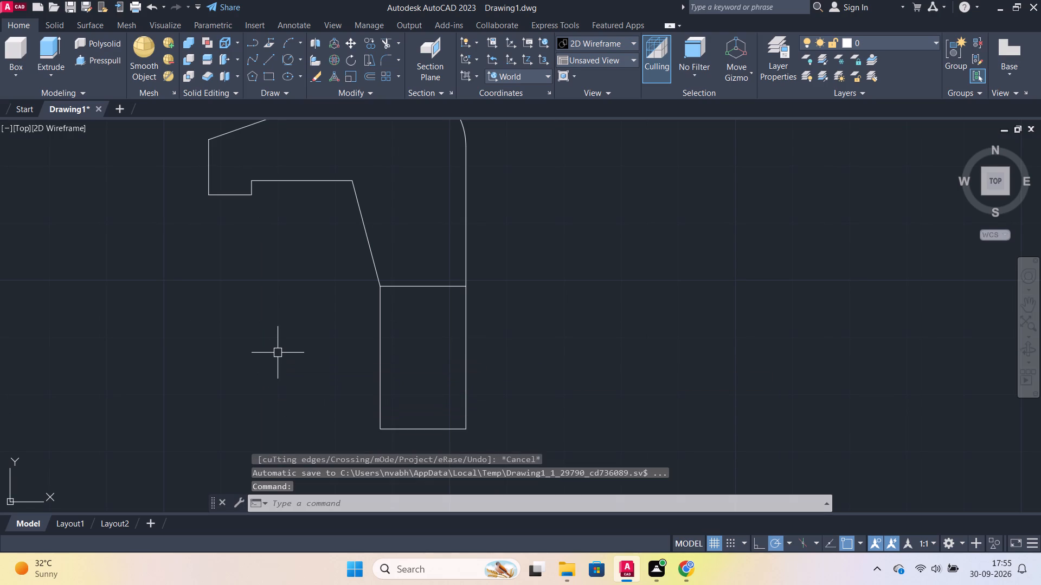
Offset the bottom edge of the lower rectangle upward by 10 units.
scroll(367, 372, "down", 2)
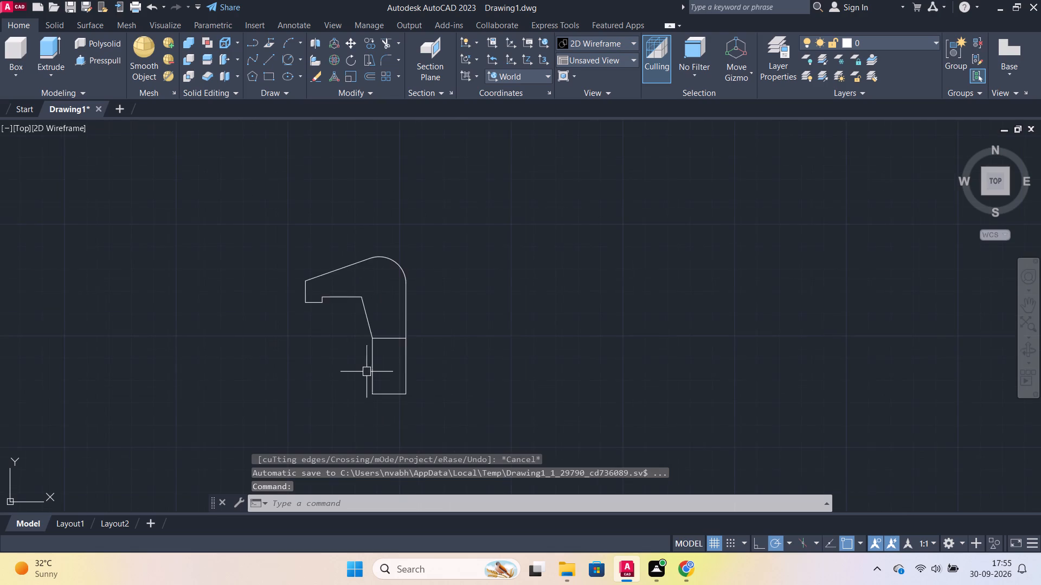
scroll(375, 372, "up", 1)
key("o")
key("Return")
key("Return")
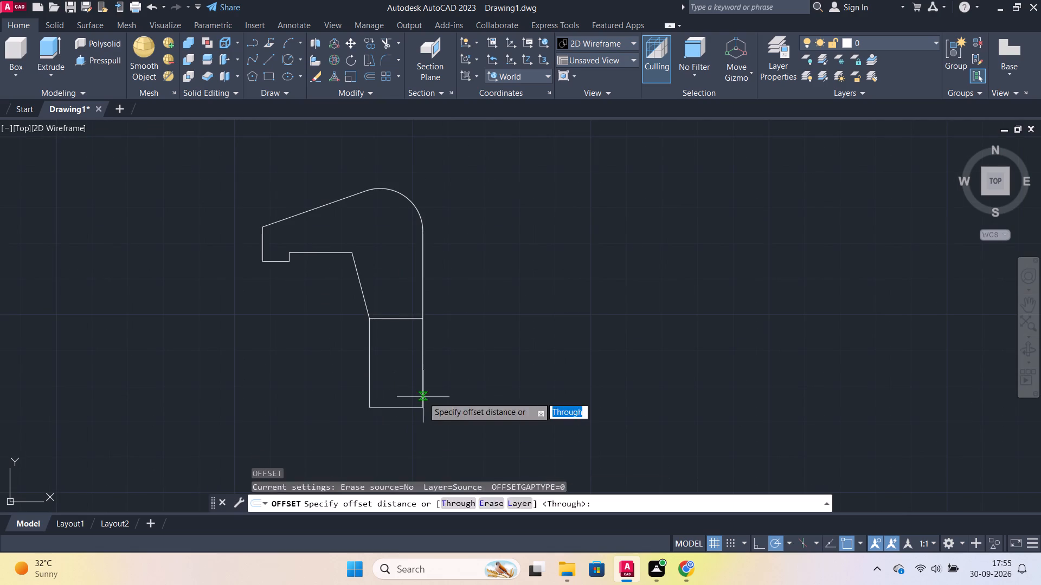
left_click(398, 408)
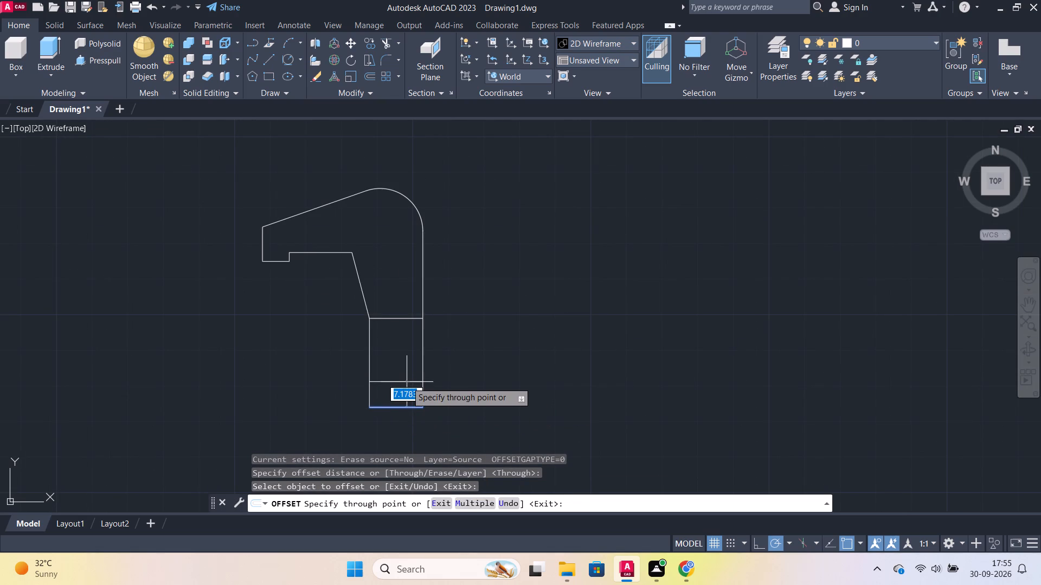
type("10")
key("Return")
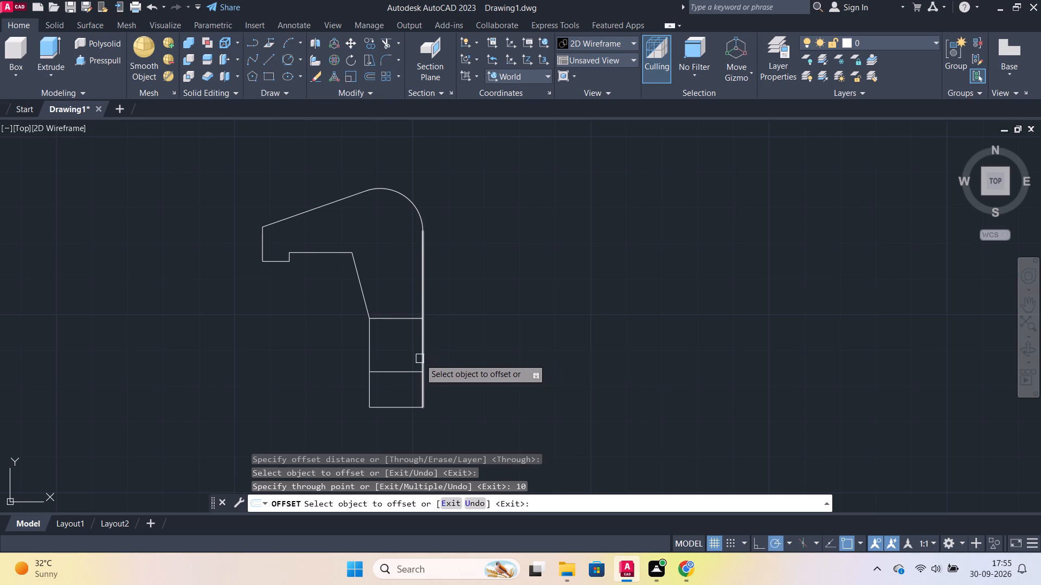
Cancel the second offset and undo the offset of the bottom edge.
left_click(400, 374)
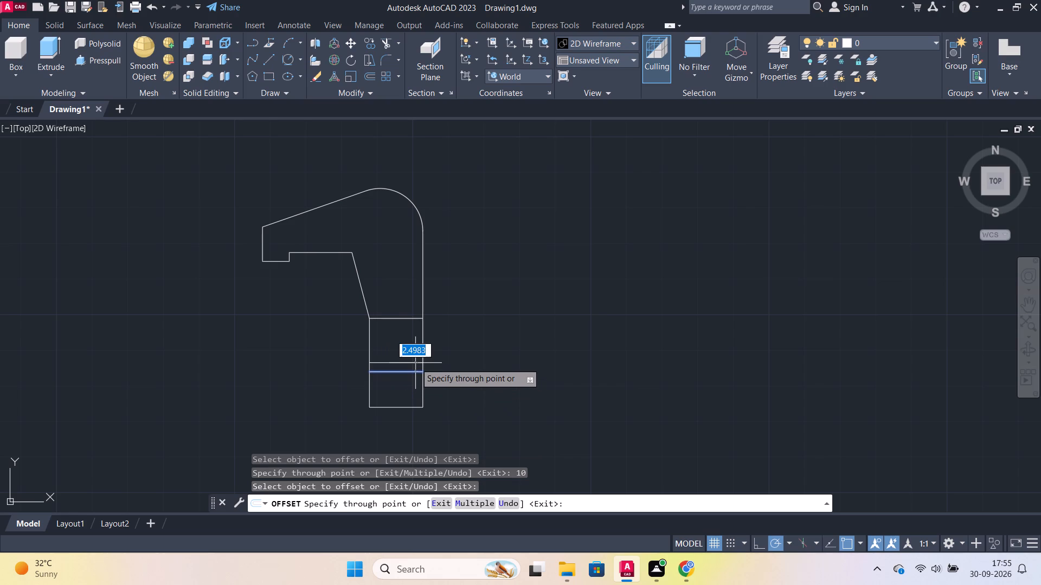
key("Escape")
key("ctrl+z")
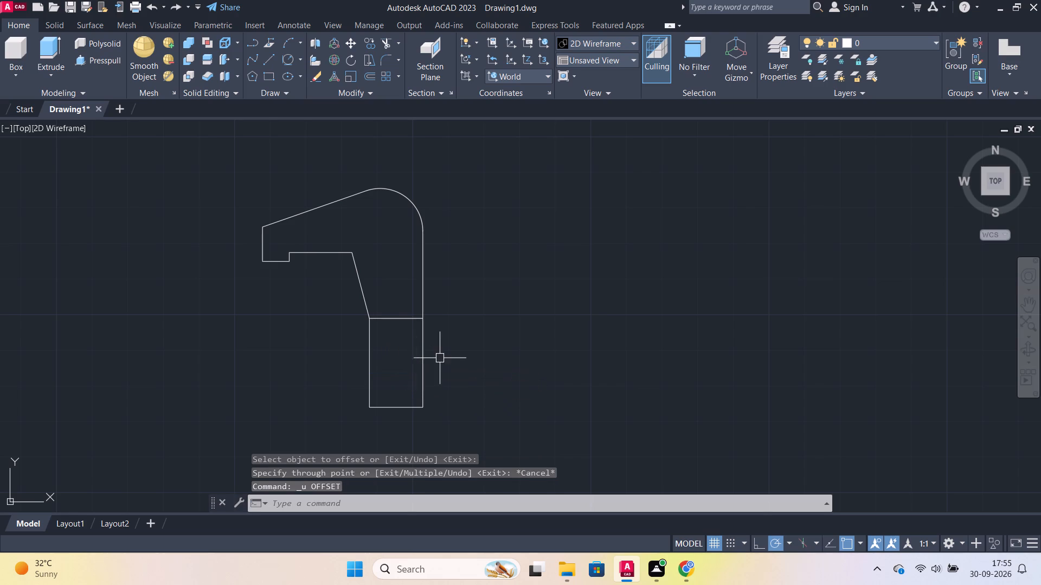
Switch the viewport to the SW Isometric view.
scroll(445, 358, "down", 1)
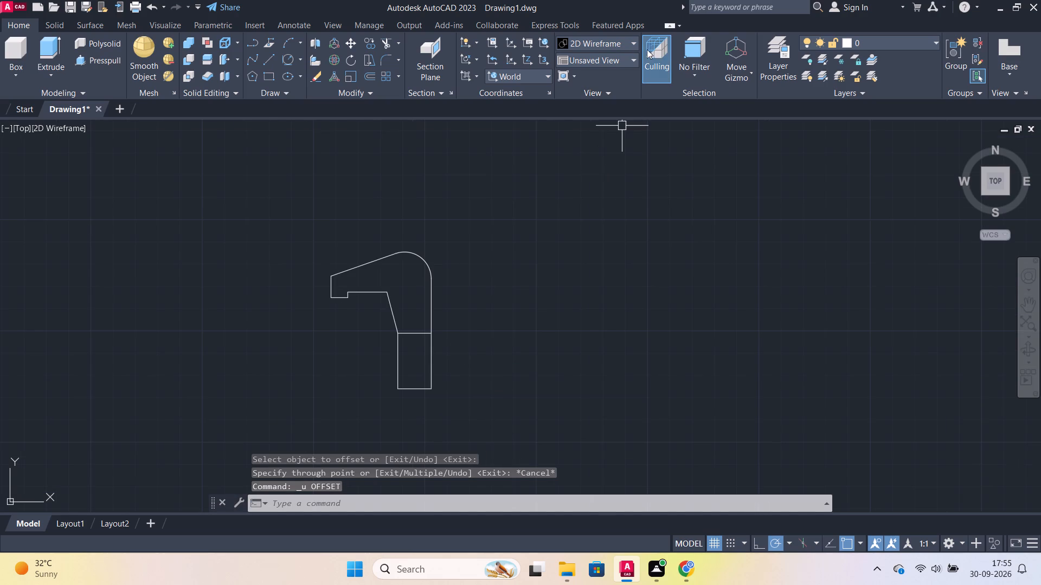
left_click(618, 56)
left_click(609, 151)
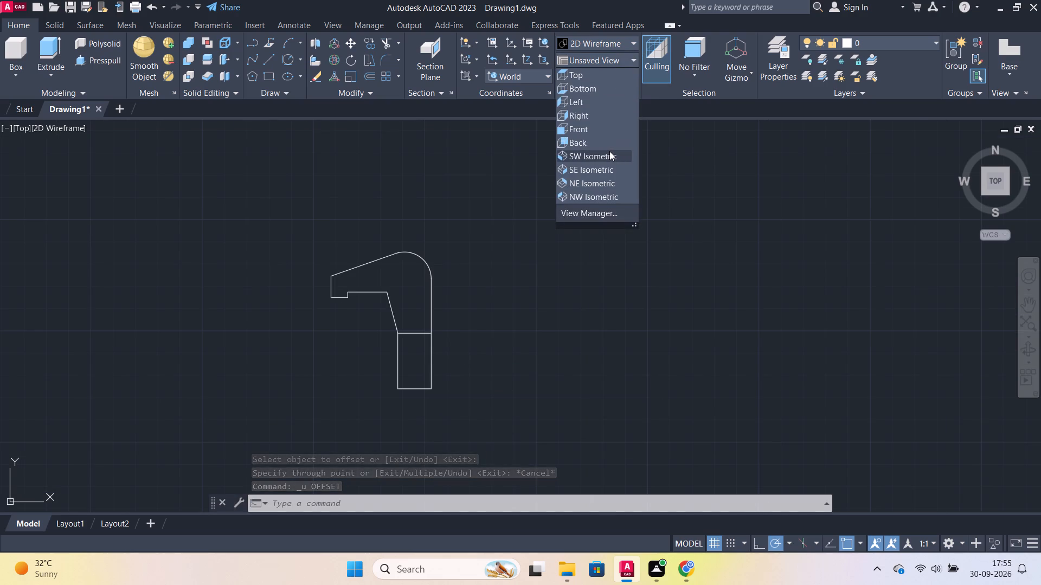
scroll(633, 156, "down", 1)
scroll(629, 239, "up", 1)
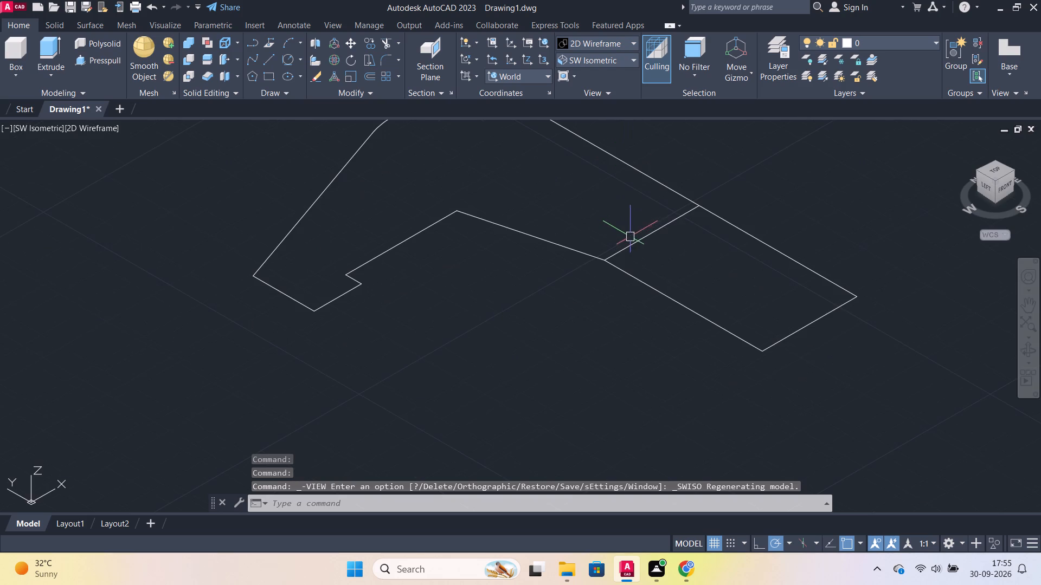
middle_click(664, 224)
Switch the viewport to the SE Isometric view.
left_click(602, 57)
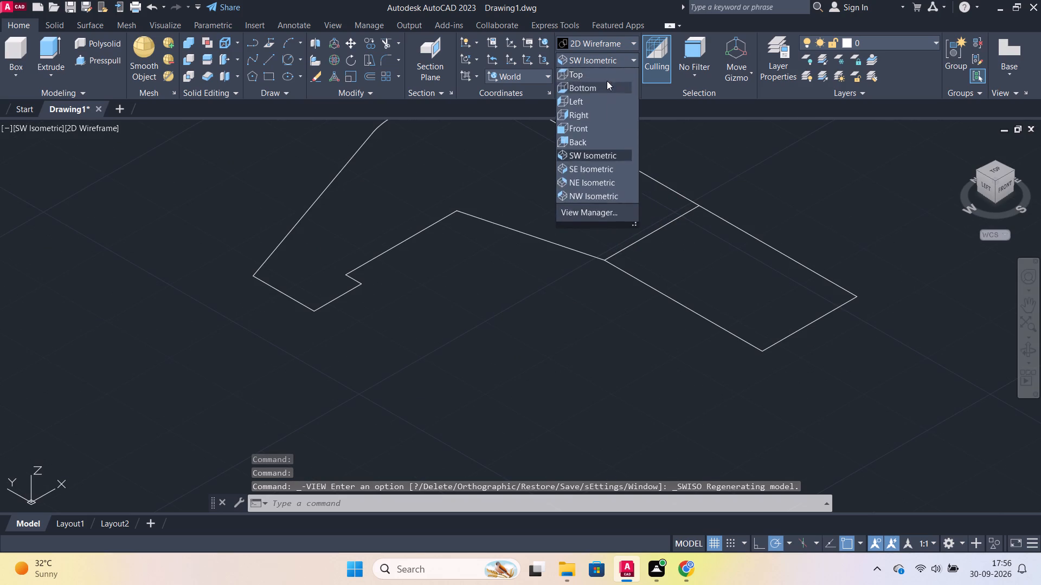
left_click(592, 170)
scroll(666, 213, "down", 2)
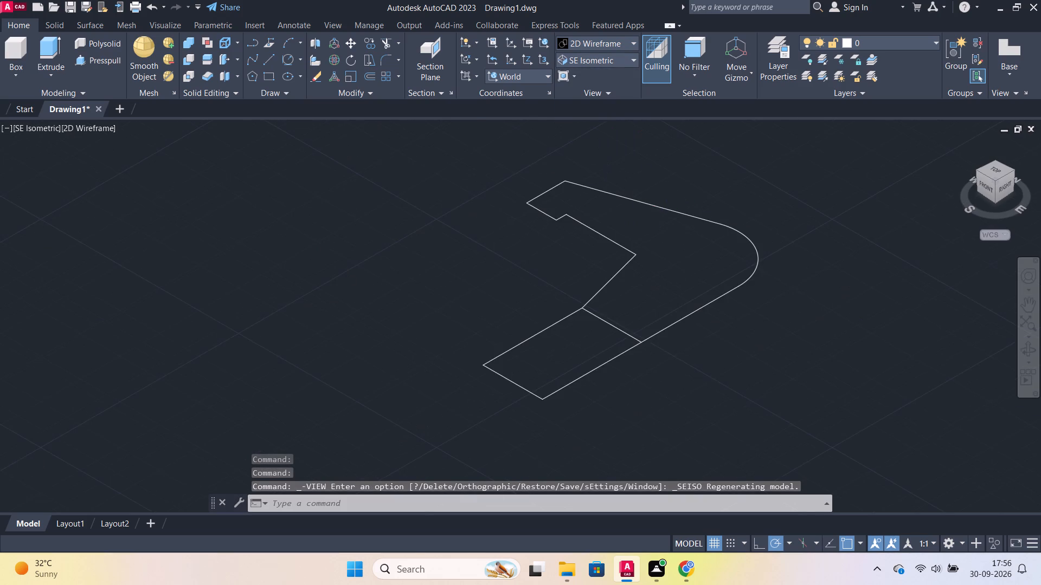
scroll(658, 213, "up", 1)
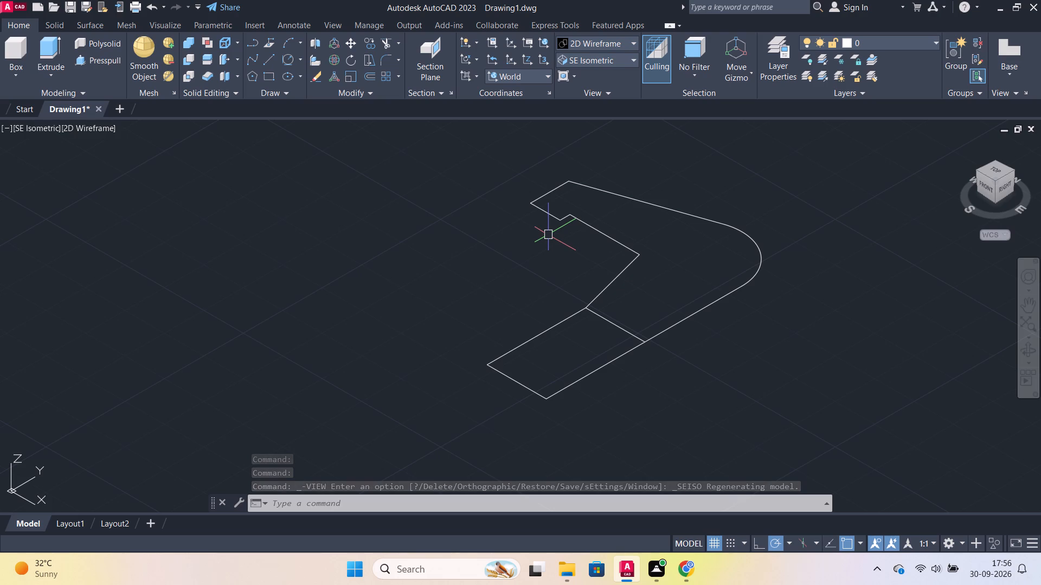
Erase the short line dividing the lower rectangle from the upper part of the profile.
left_click(594, 315)
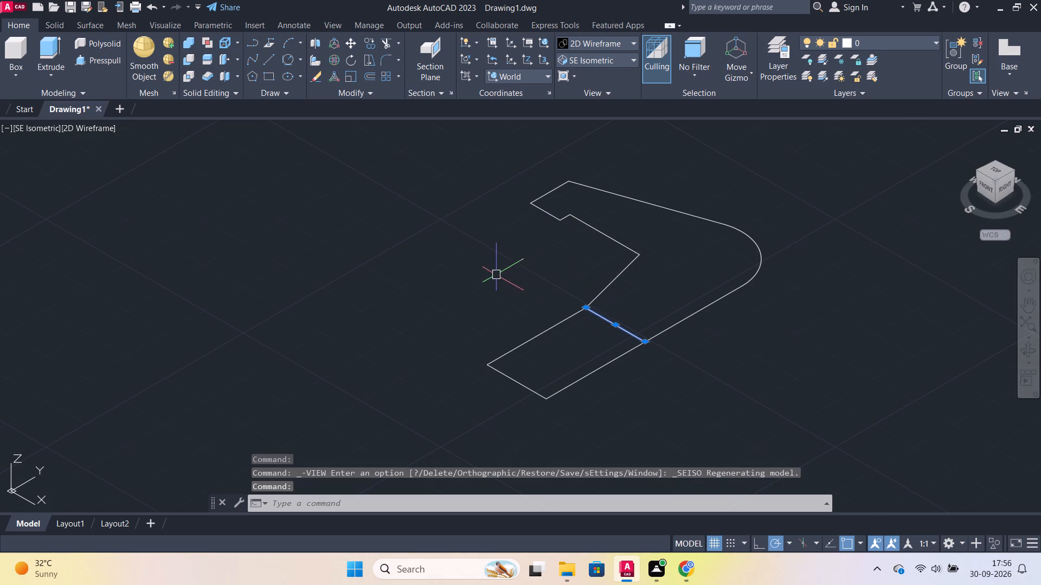
key("e")
key("Return")
Join all the lines and the arc of the profile outline into one closed polyline.
left_click(504, 165)
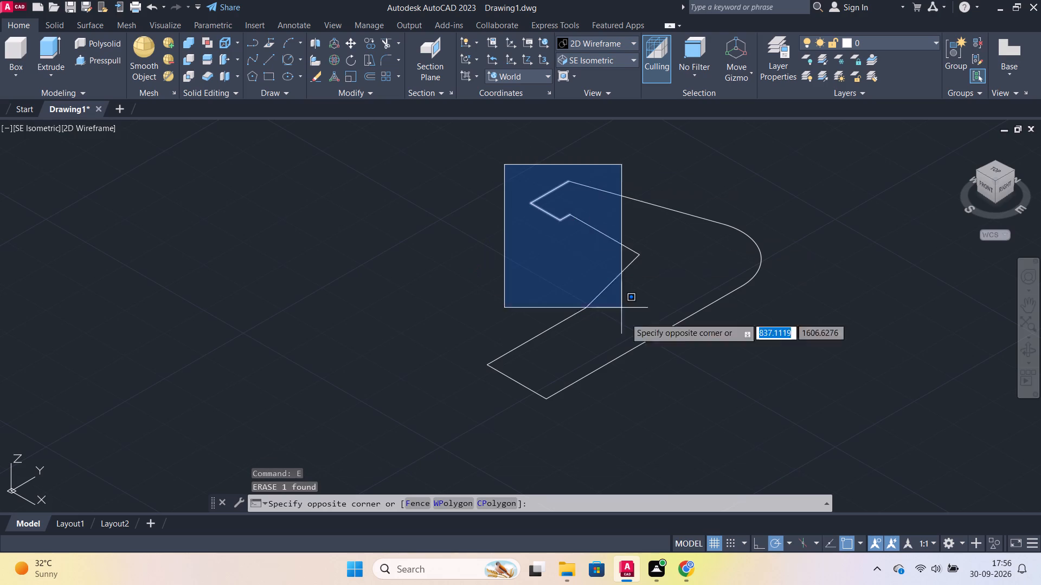
left_click(776, 392)
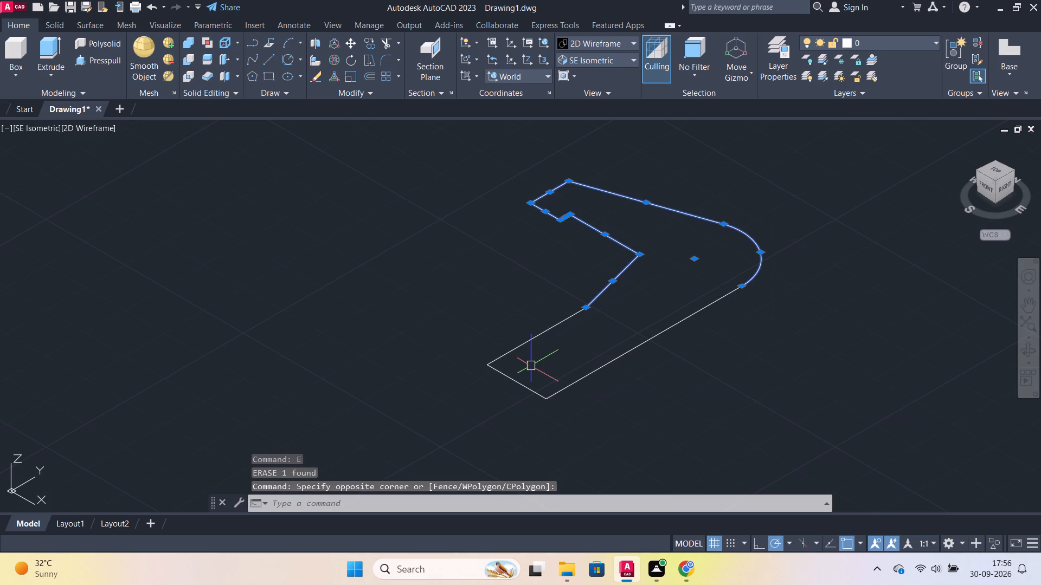
left_click(525, 385)
left_click(520, 341)
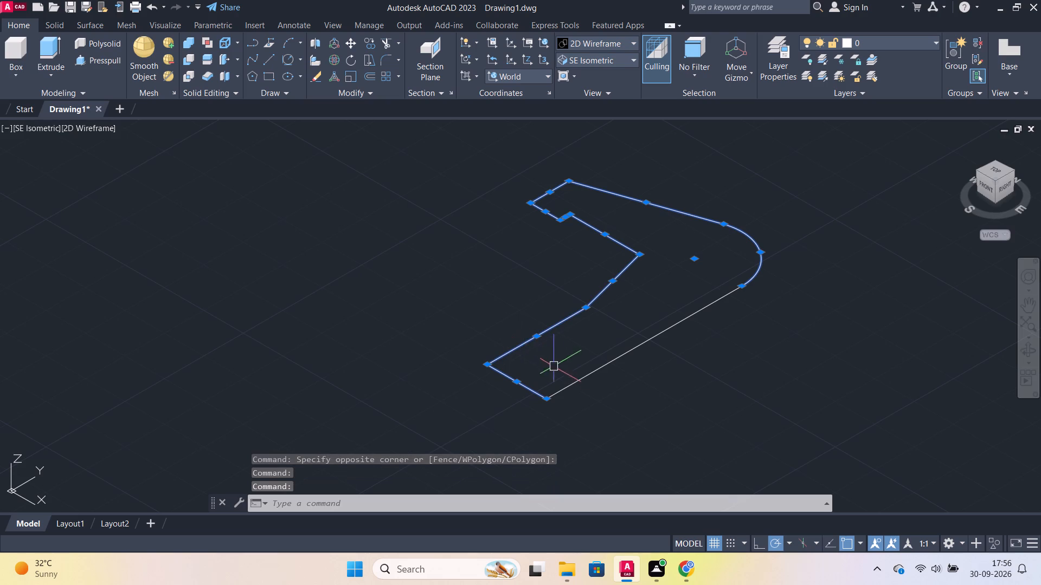
left_click(590, 379)
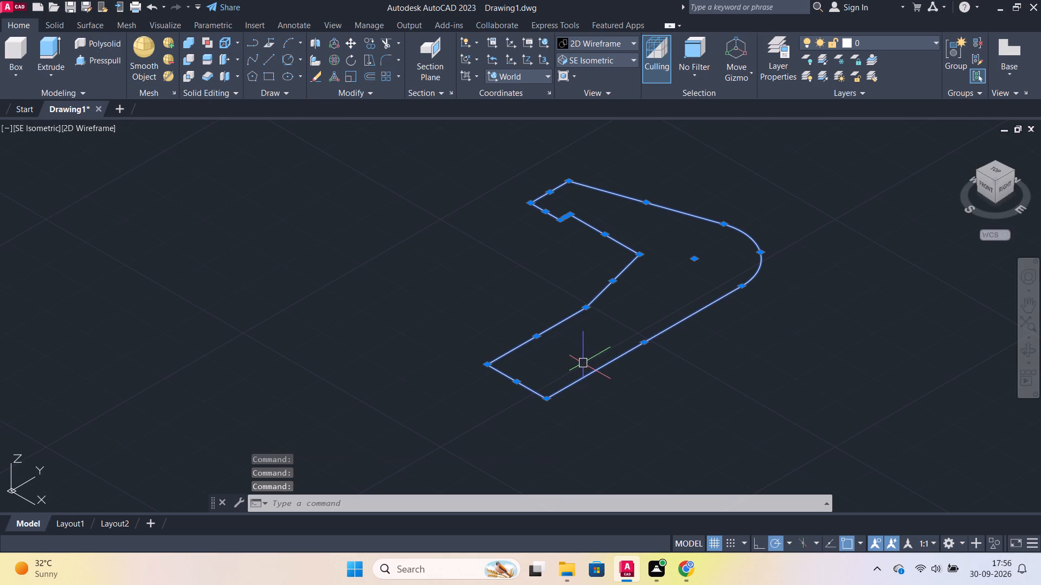
key("j")
key("Return")
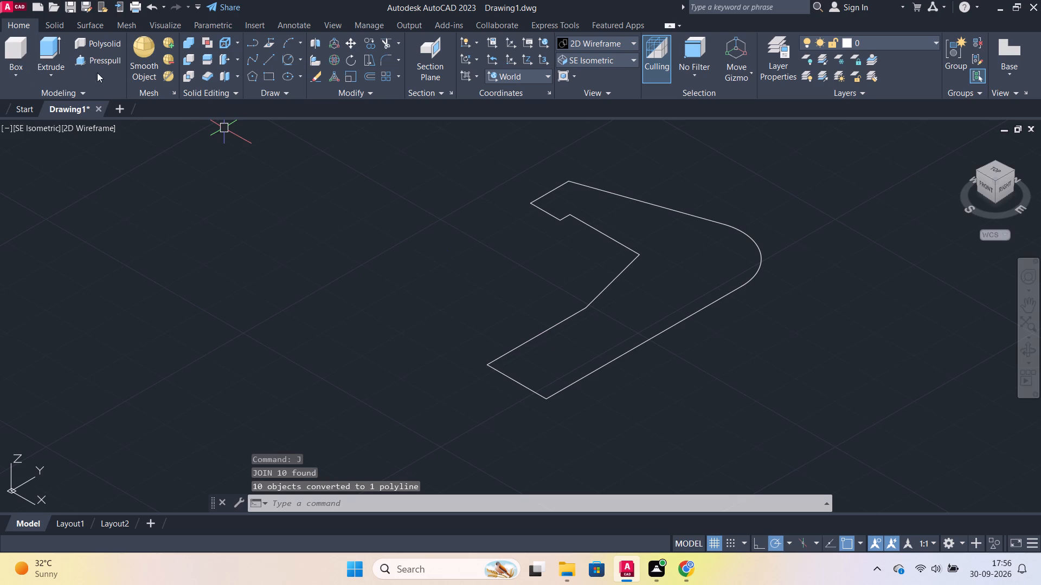
Presspull the closed profile upward to an extrusion height of 7.
left_click(93, 61)
left_click(581, 331)
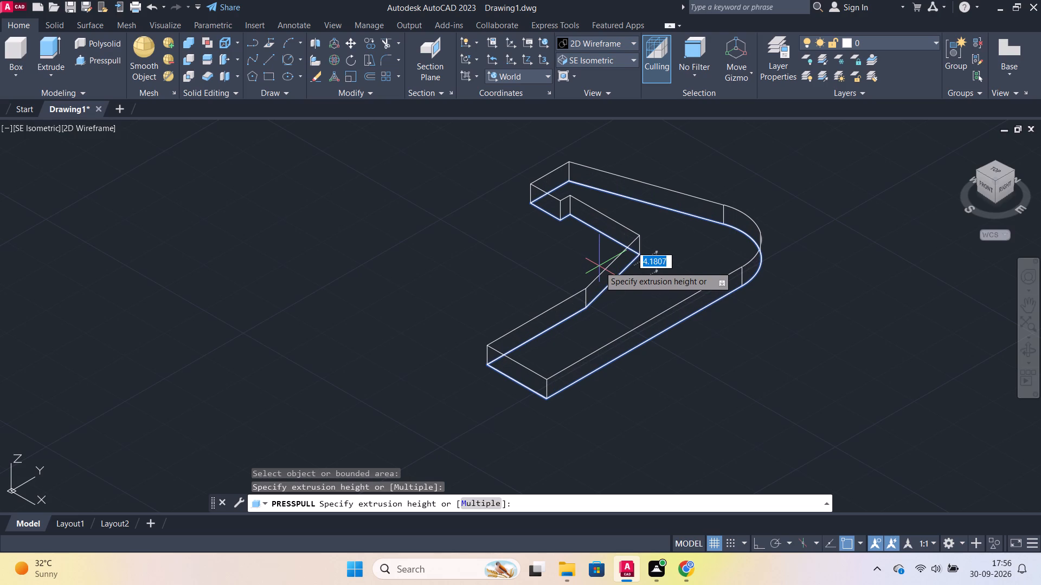
key("7")
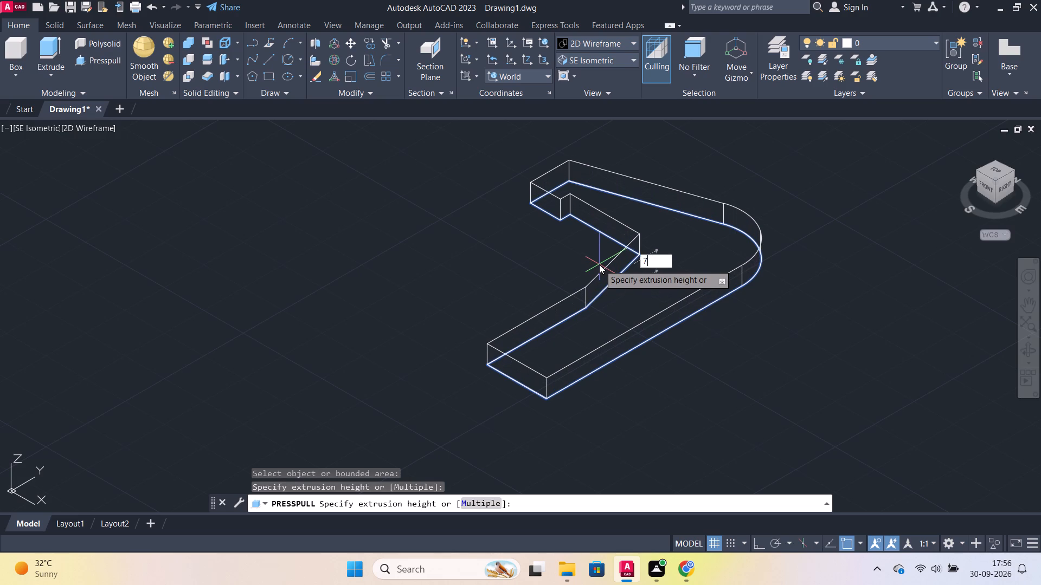
key("Return")
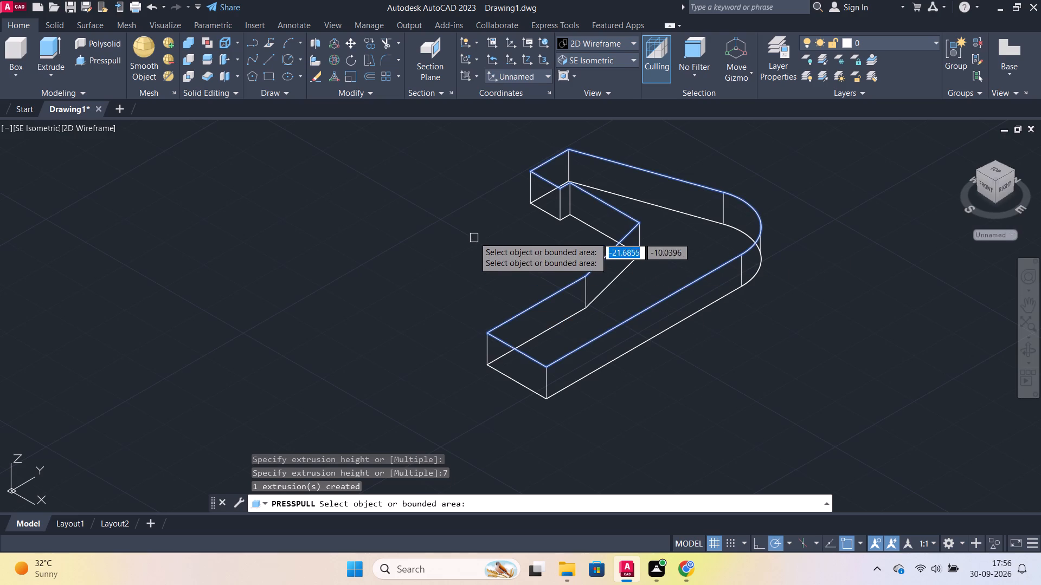
key("Escape")
Examine the extruded solid from several angles, including its underside.
scroll(599, 226, "down", 1)
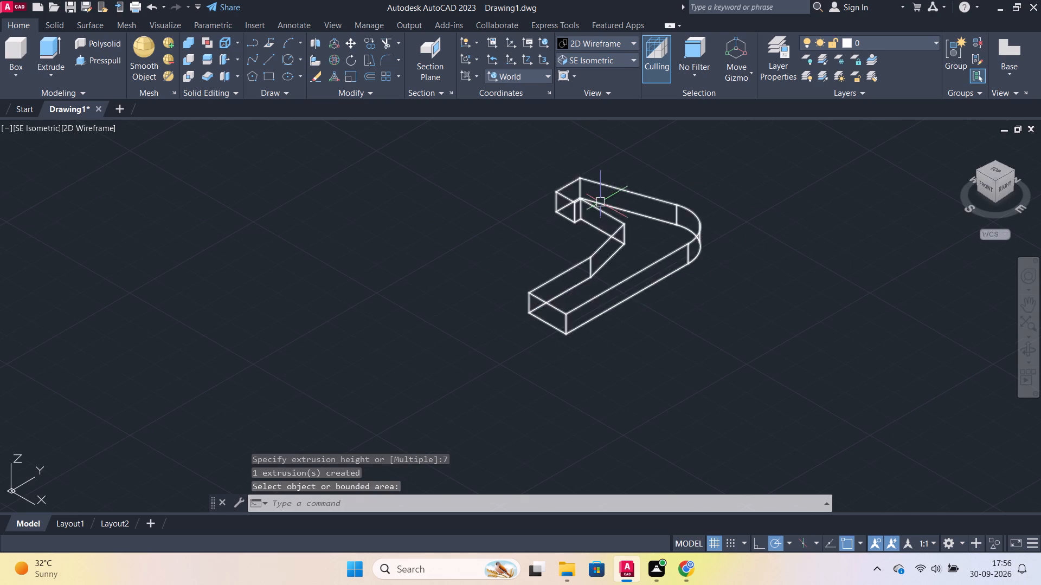
middle_click_drag(511, 189, 553, 231, "shift")
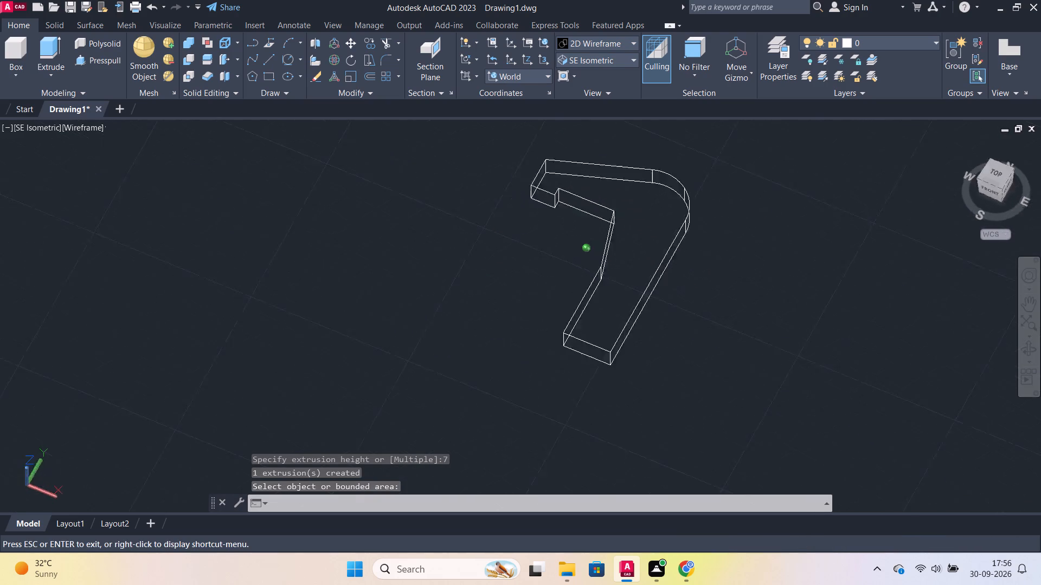
middle_click_drag(553, 231, 462, 254, "shift")
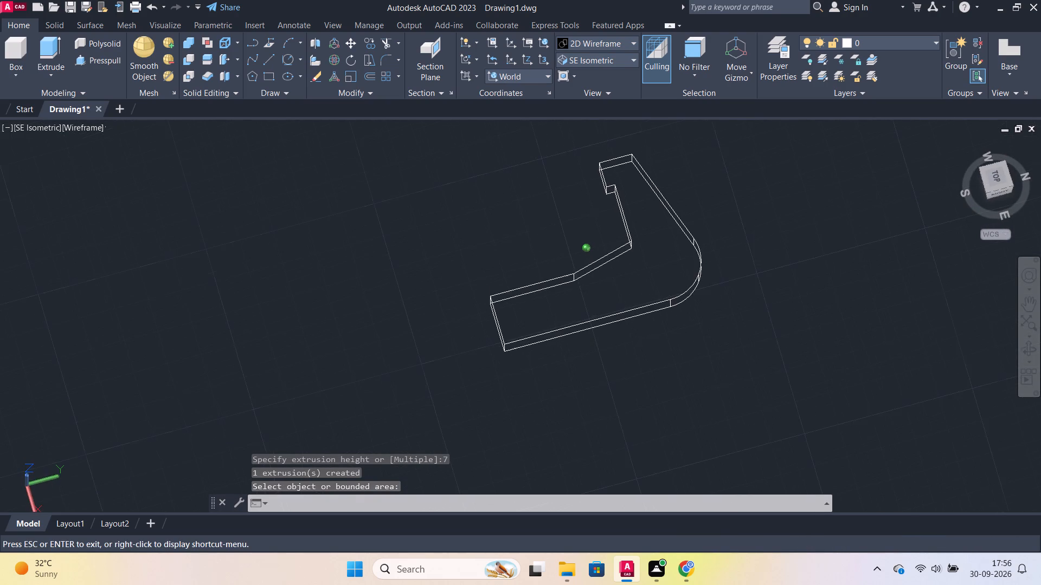
middle_click_drag(462, 254, 462, 253, "shift")
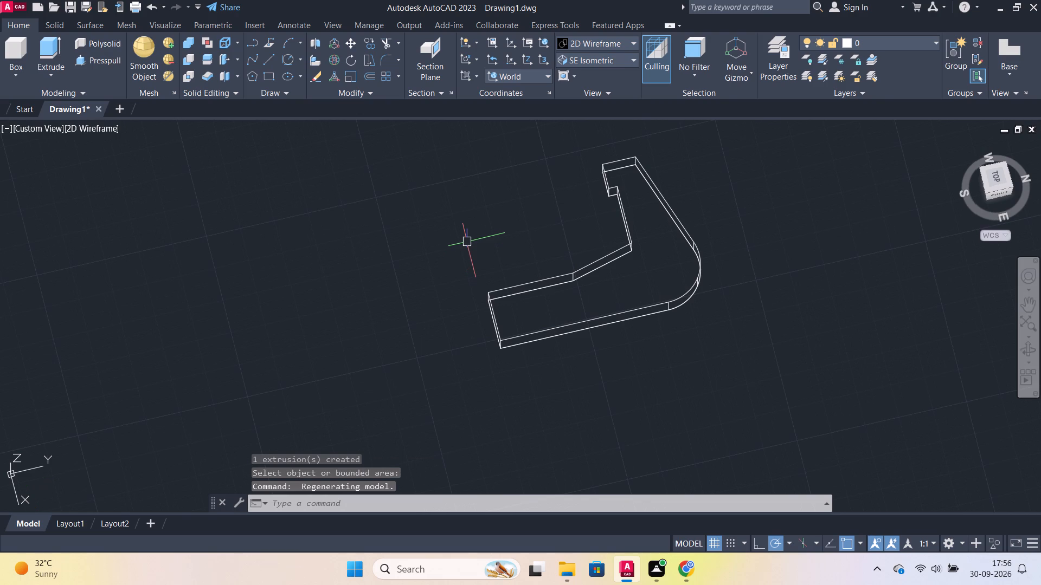
middle_click_drag(462, 184, 593, 168, "shift")
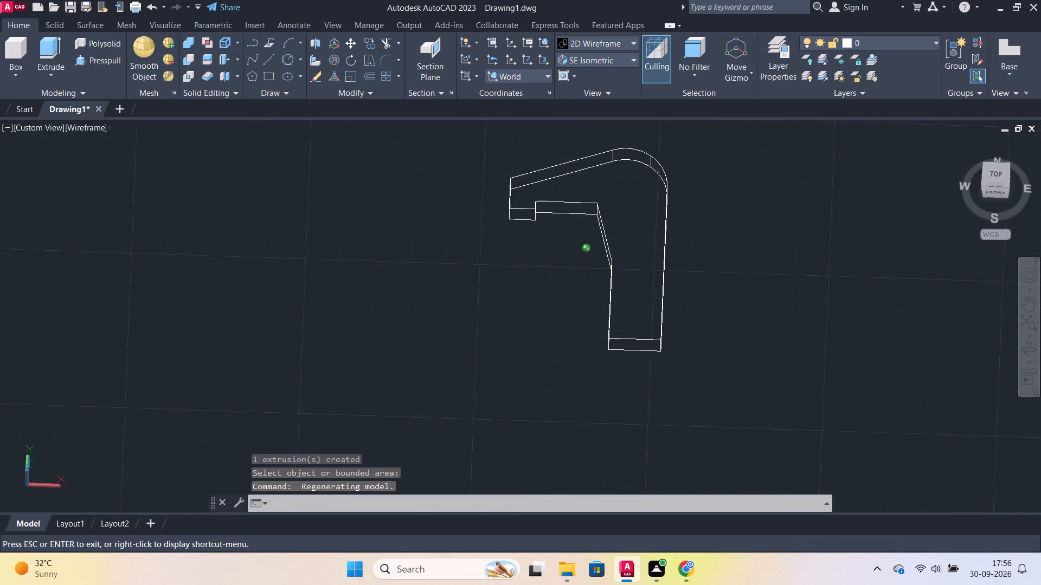
middle_click_drag(593, 168, 372, 280, "shift")
middle_click_drag(585, 190, 586, 190, "shift")
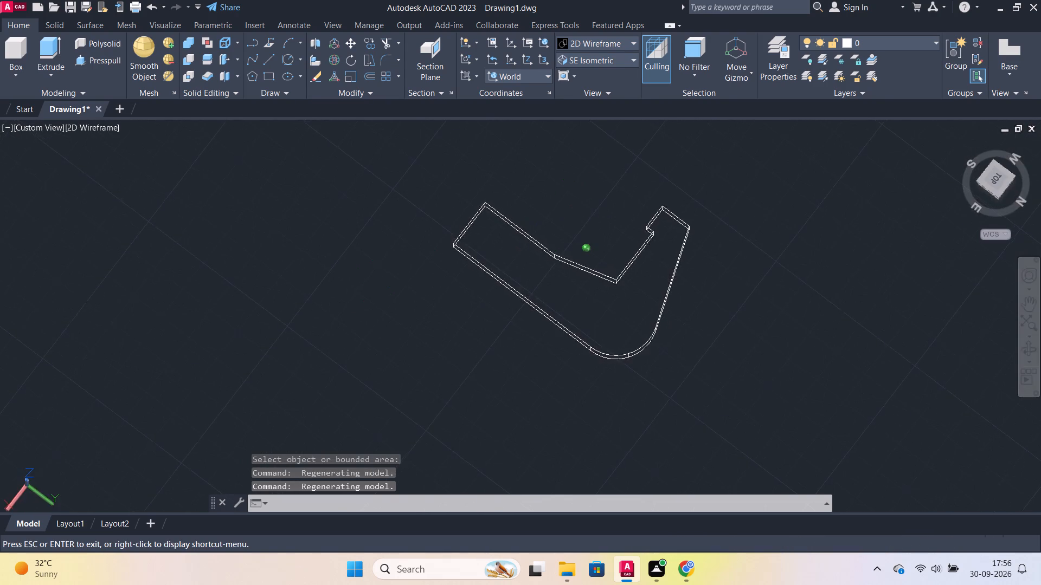
middle_click_drag(586, 190, 381, 230, "shift")
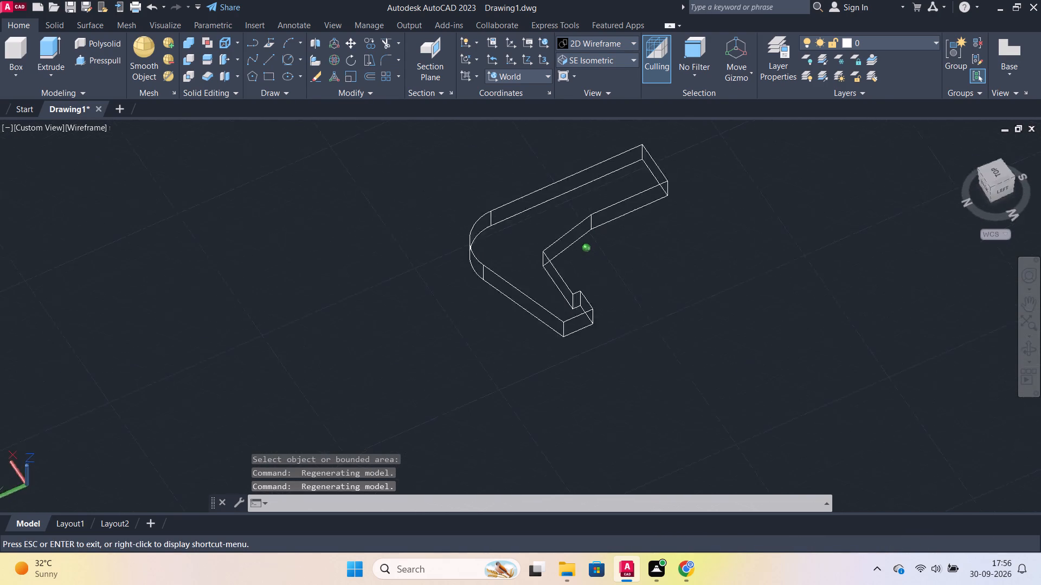
middle_click_drag(381, 230, 486, 102, "shift")
scroll(639, 284, "up", 1)
middle_click_drag(624, 284, 571, 223, "shift")
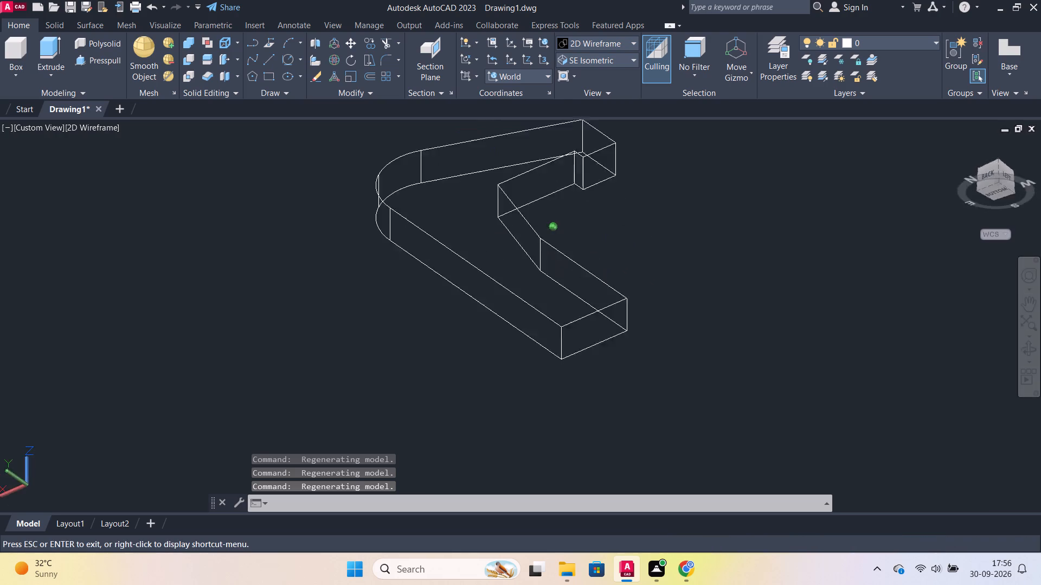
middle_click_drag(571, 223, 479, 155, "shift")
scroll(690, 255, "down", 1)
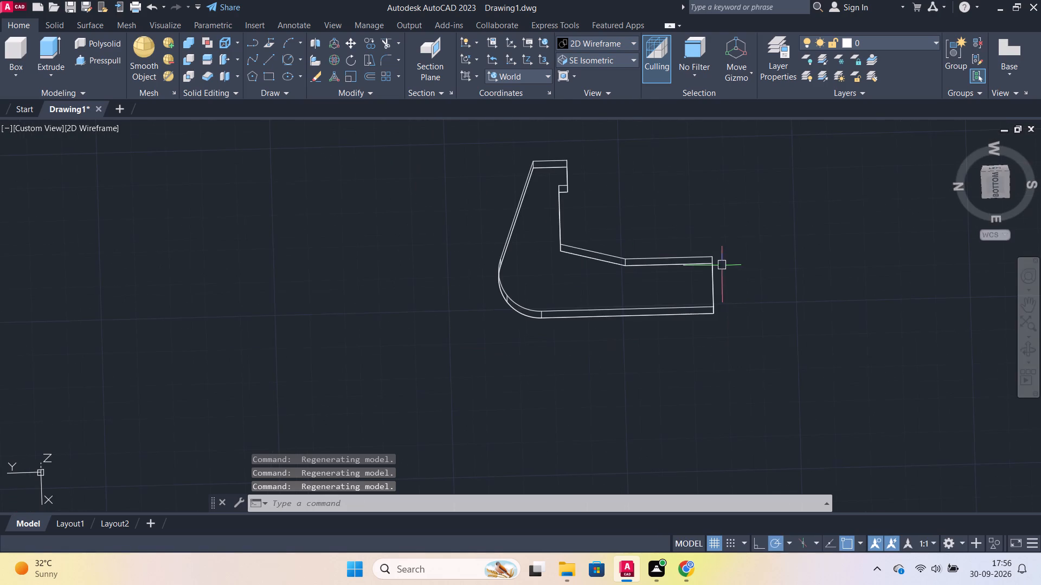
middle_click_drag(781, 279, 797, 200, "shift")
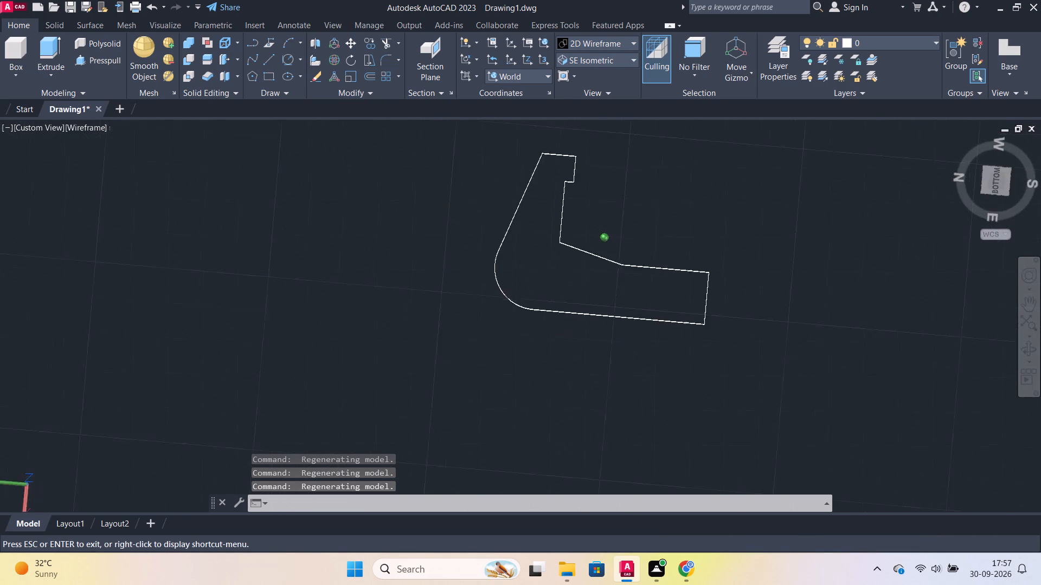
middle_click_drag(797, 200, 770, 253, "shift")
scroll(723, 213, "up", 1)
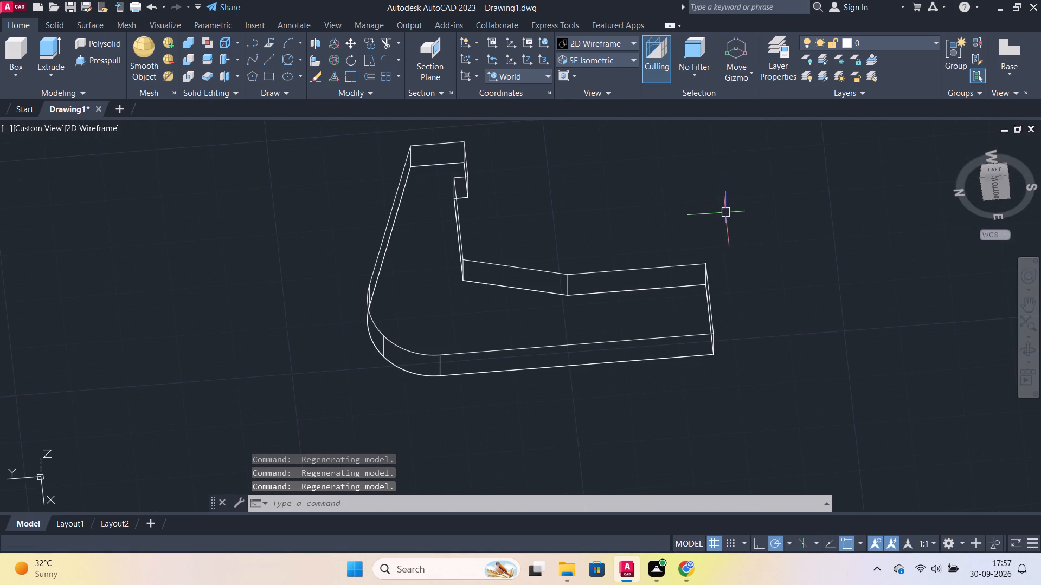
Inspect the solid in the Left, Right and Bottom standard views.
left_click(588, 66)
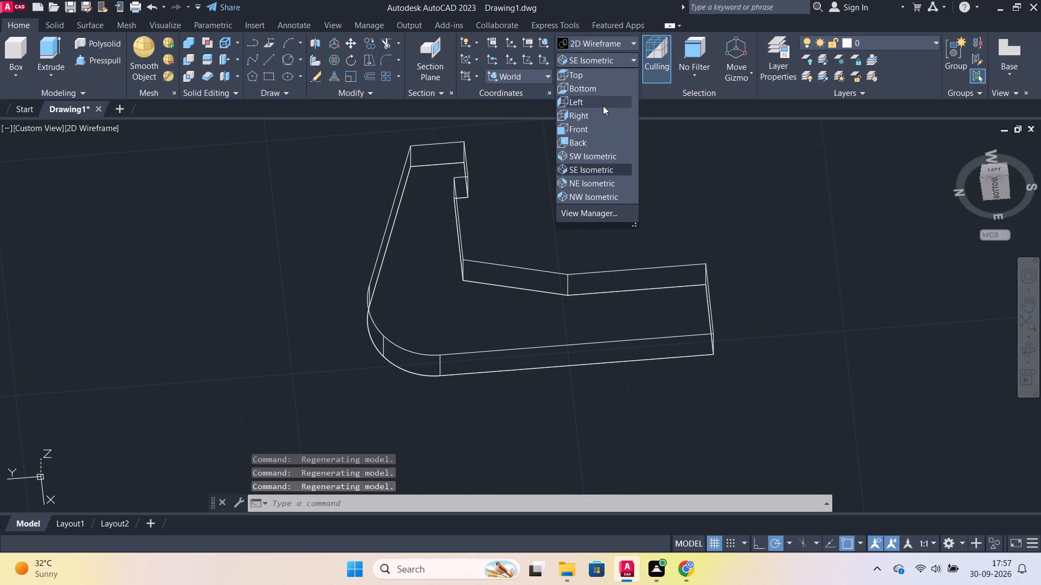
left_click(602, 106)
left_click(582, 57)
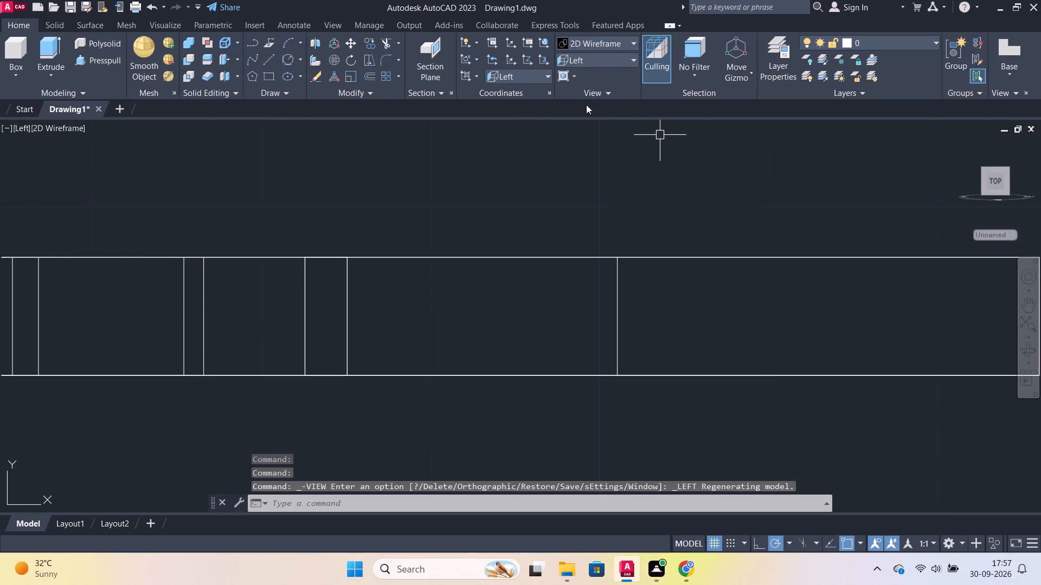
left_click(603, 64)
left_click(595, 118)
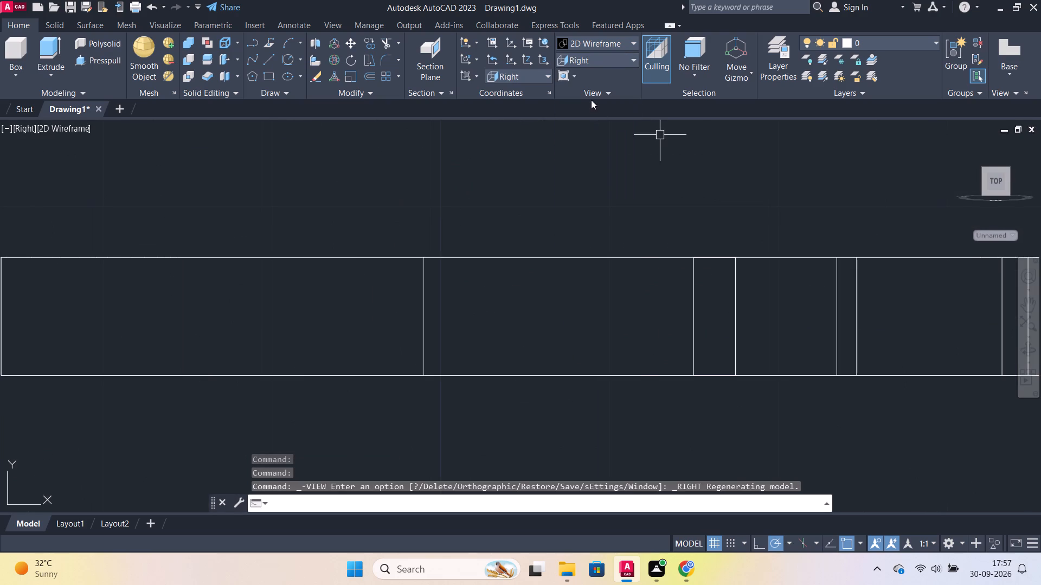
left_click(586, 60)
left_click(601, 57)
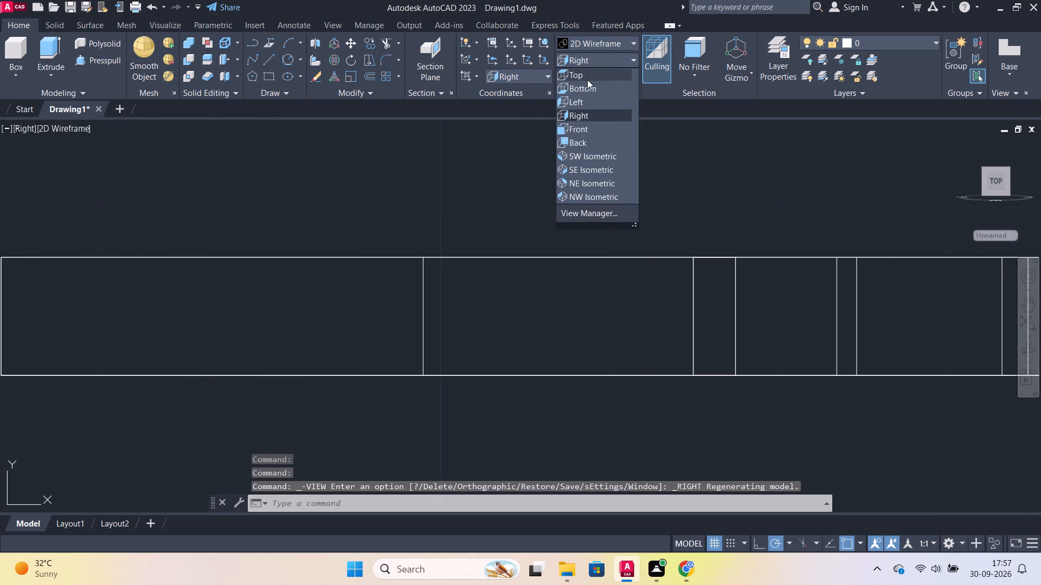
left_click(587, 86)
scroll(597, 100, "down", 2)
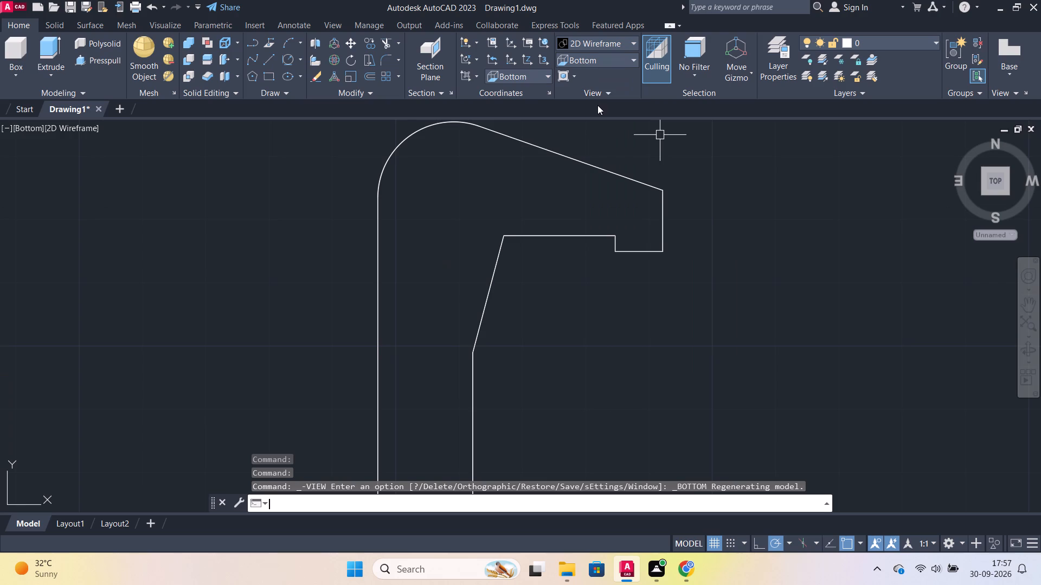
scroll(615, 117, "down", 5)
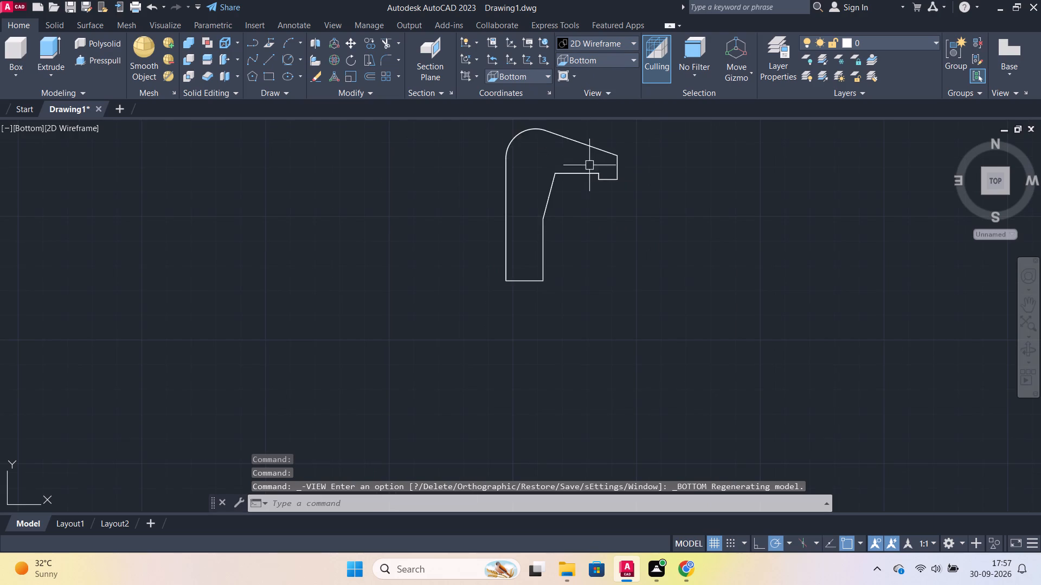
Switch the viewport to the Top view.
left_click(607, 60)
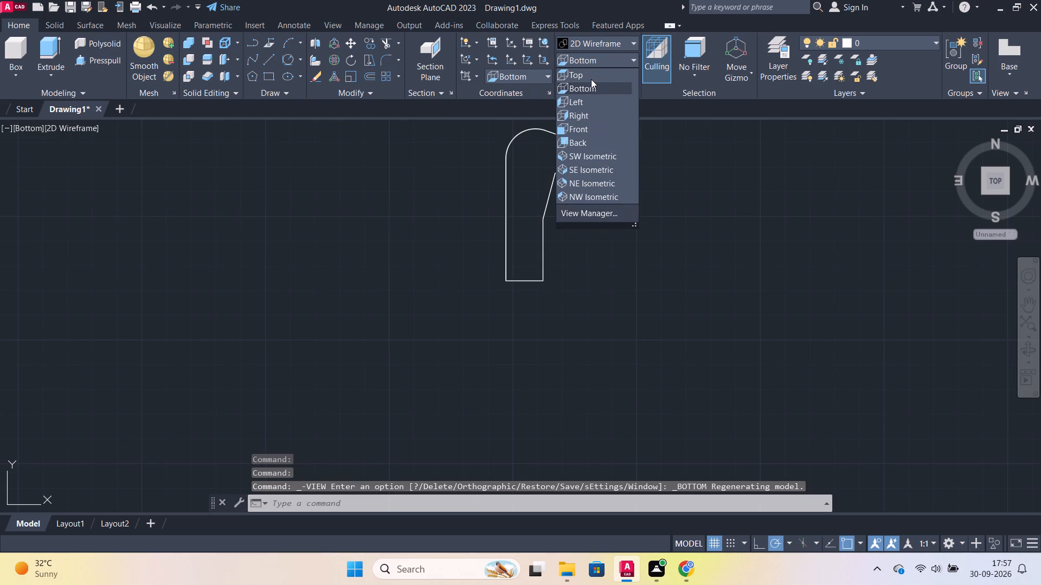
left_click(587, 76)
scroll(650, 181, "down", 3)
scroll(685, 187, "up", 1)
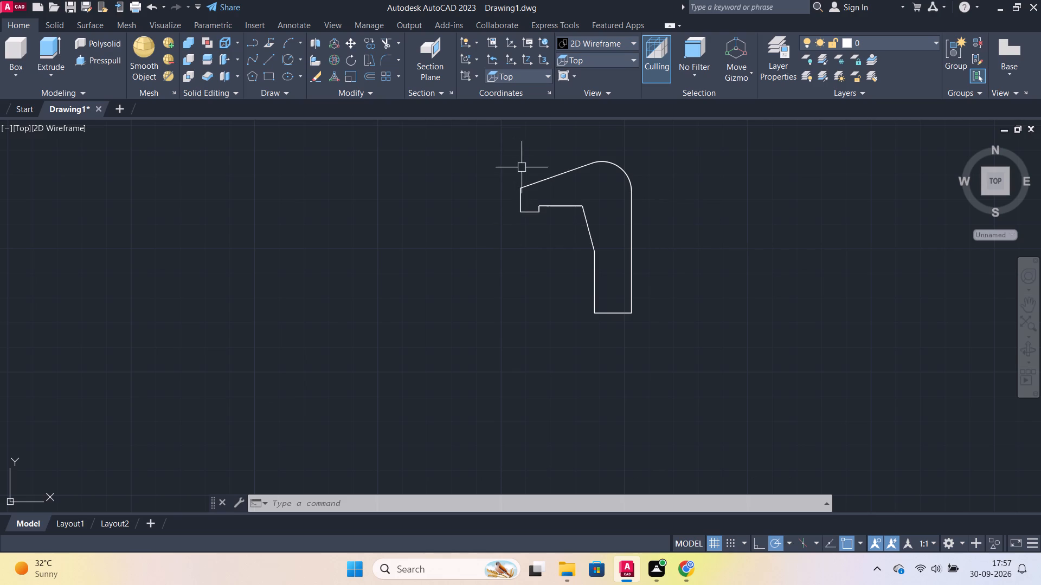
key("Escape")
Set the visual style to Shades of Gray.
left_click(600, 42)
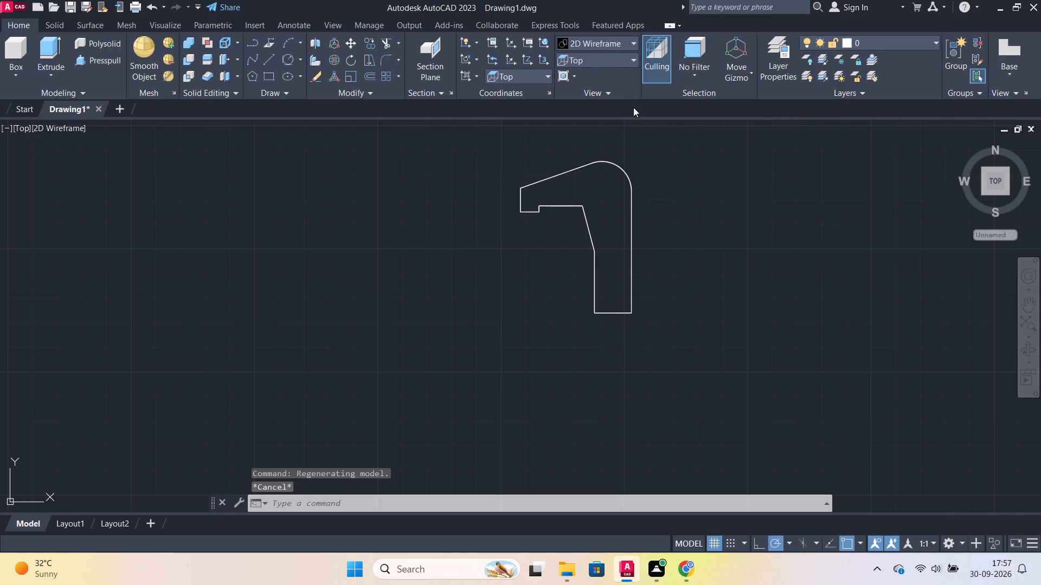
left_click(706, 133)
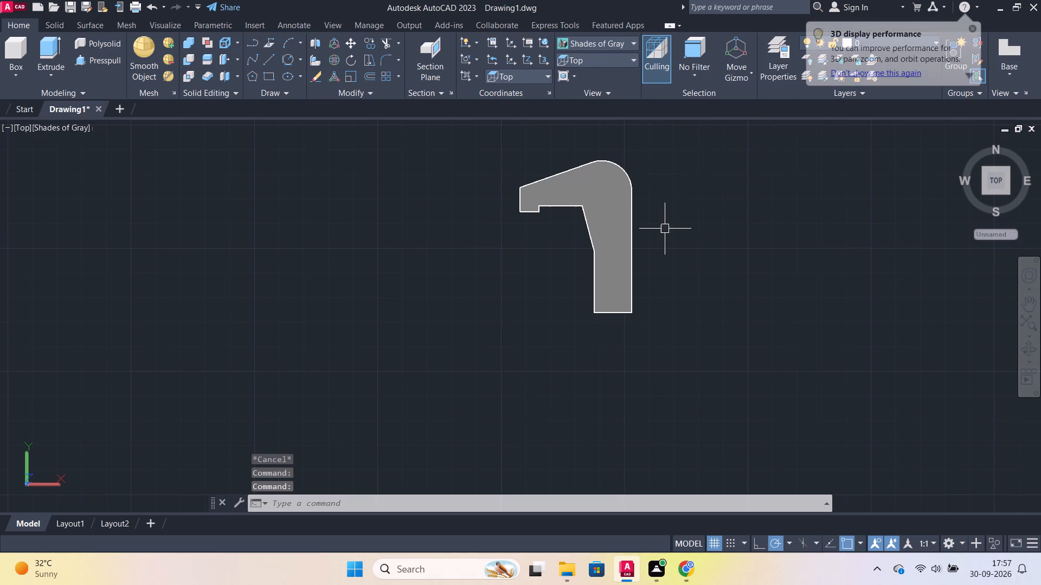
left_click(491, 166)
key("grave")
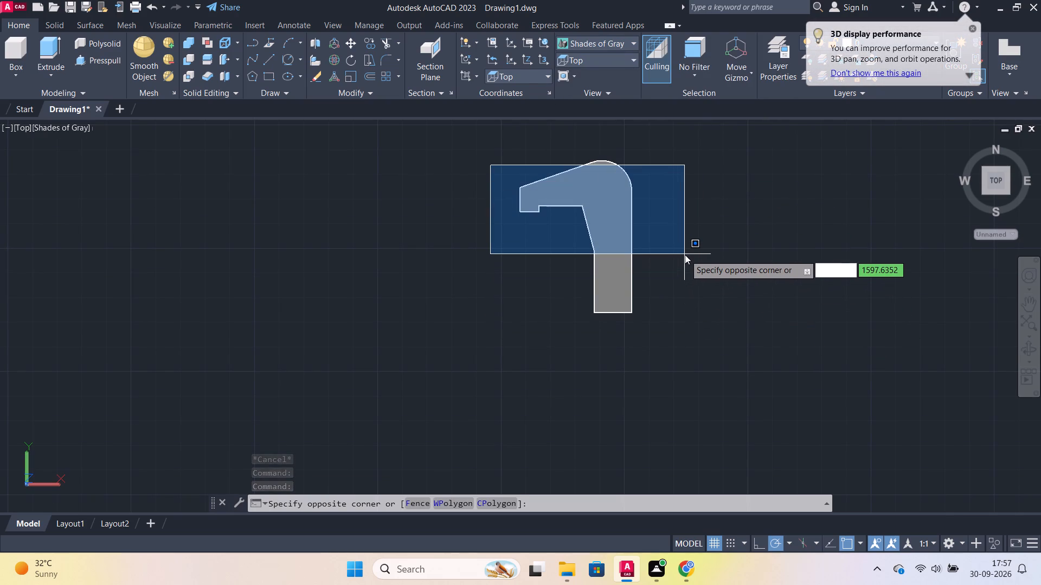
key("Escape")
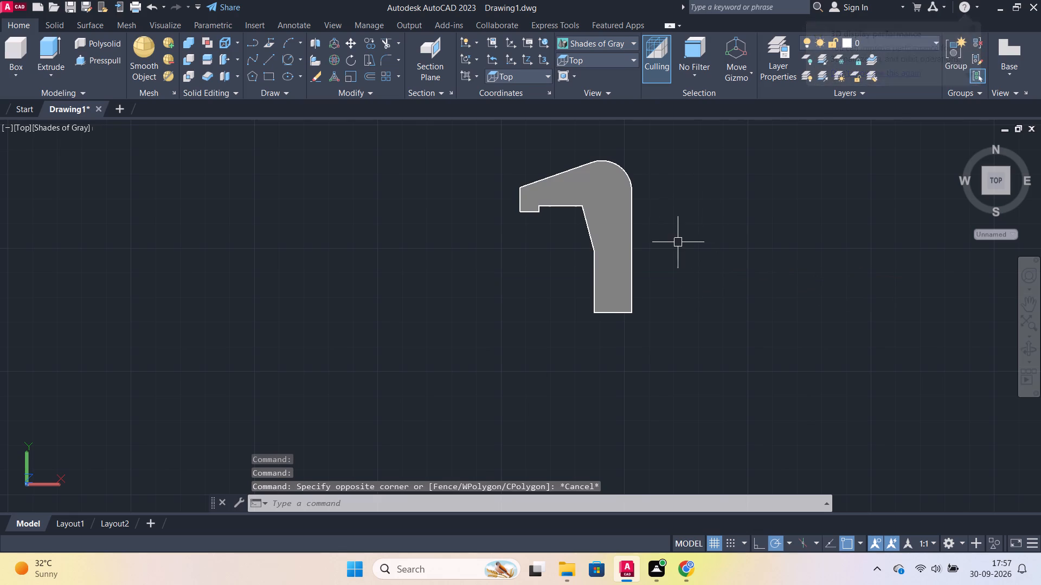
Inspect the solid in the Bottom, Front and Back standard views and from a slightly orbited back angle.
scroll(671, 243, "down", 1)
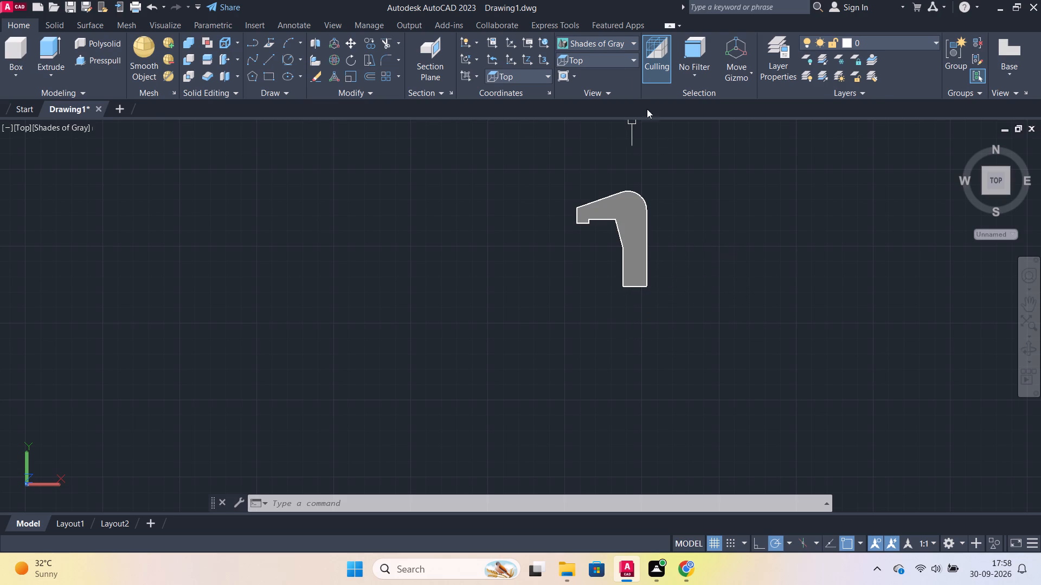
left_click(603, 58)
left_click(613, 86)
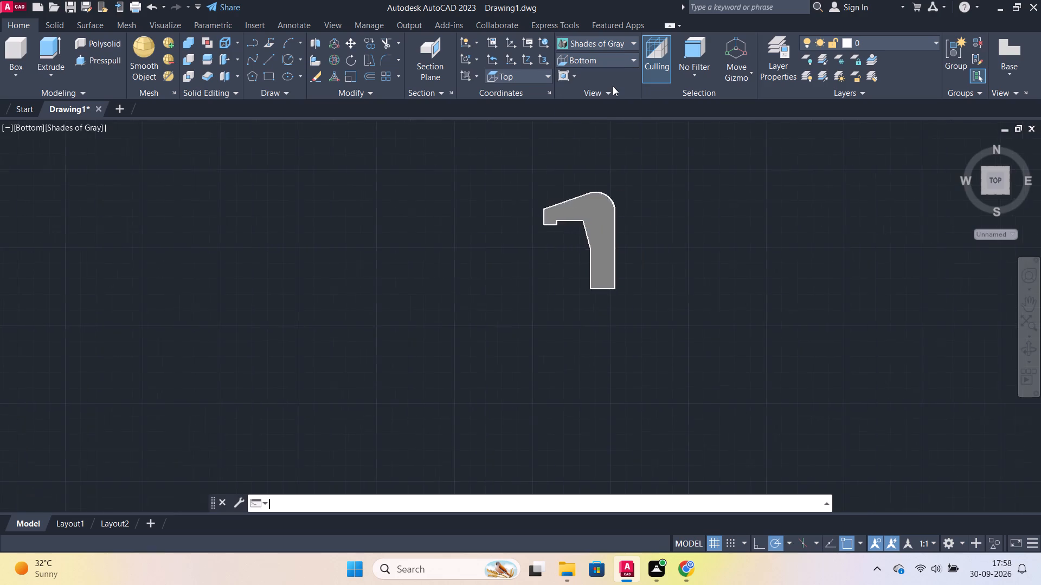
left_click(584, 58)
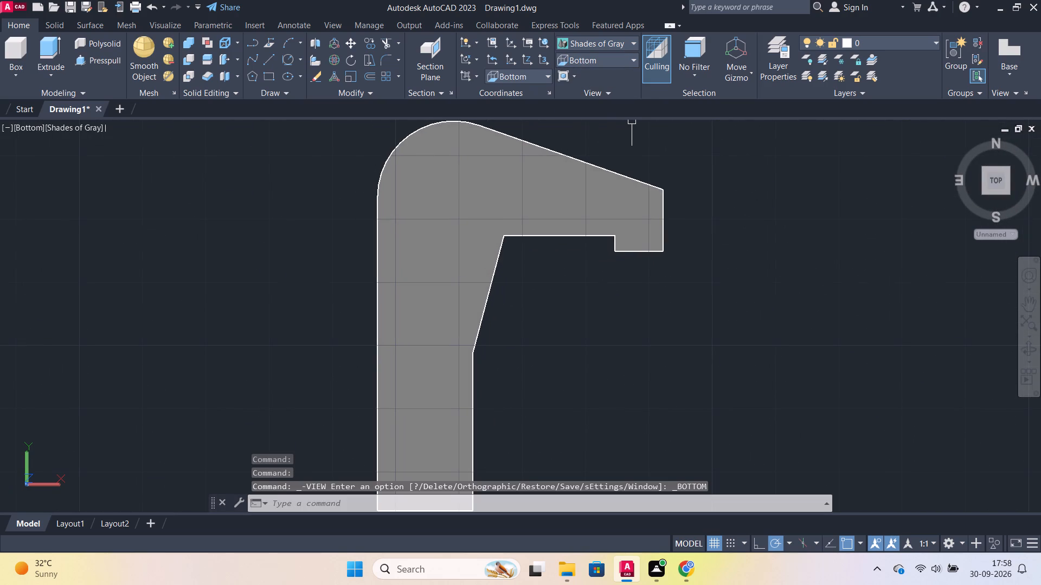
left_click(616, 61)
left_click(590, 132)
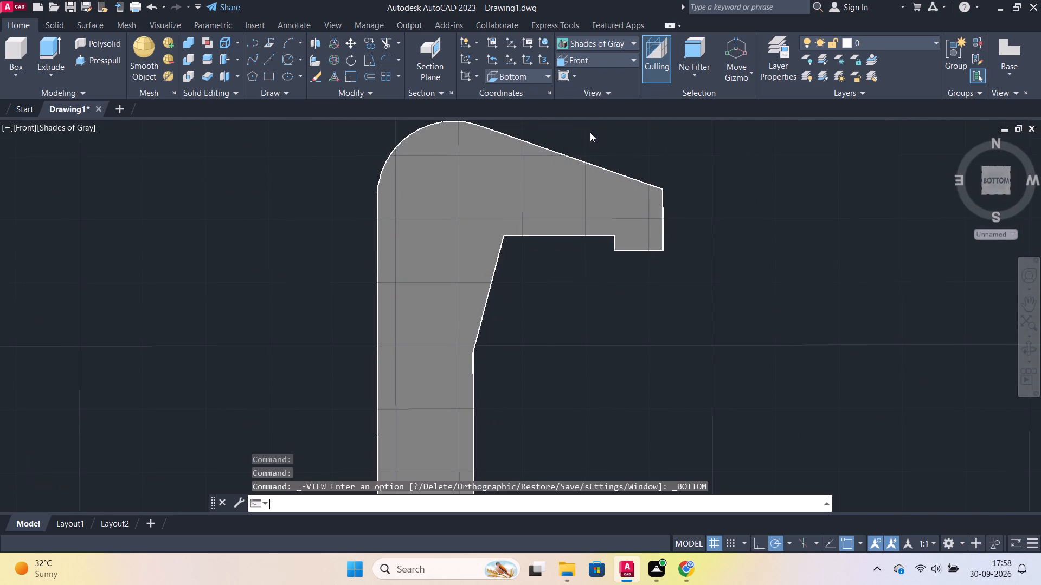
left_click(582, 57)
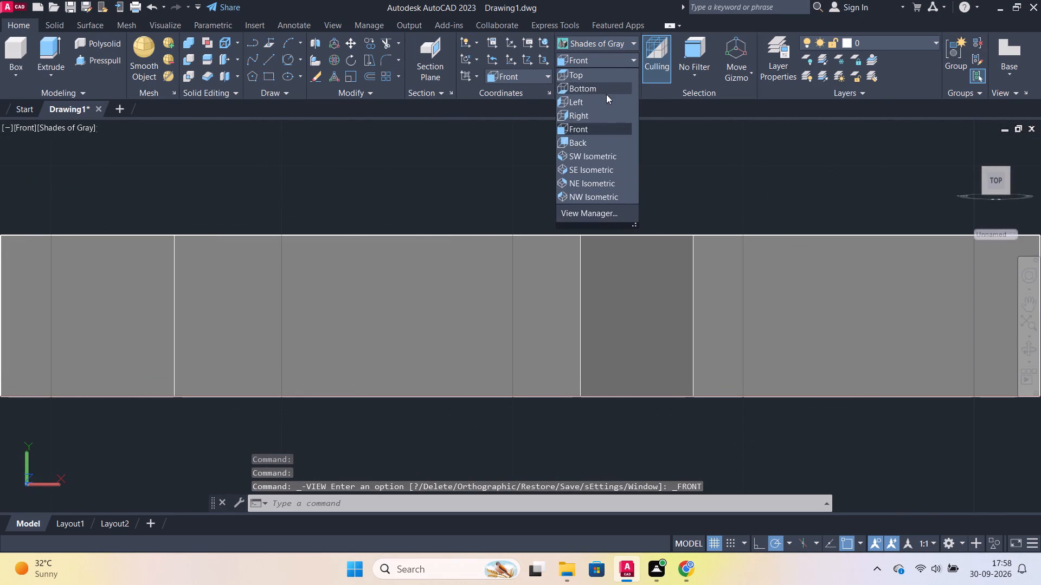
left_click(591, 147)
scroll(616, 200, "down", 2)
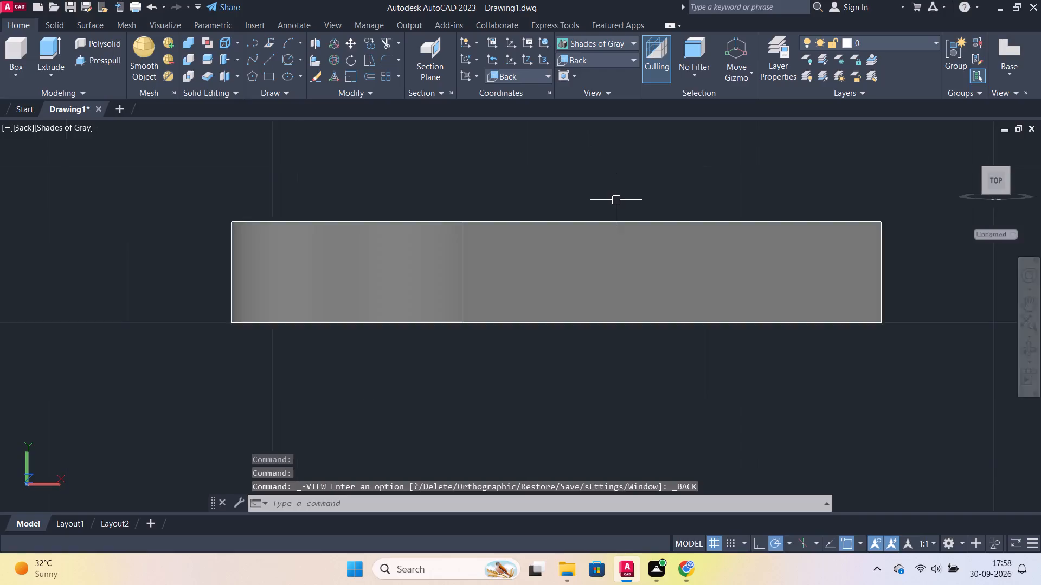
scroll(616, 200, "down", 1)
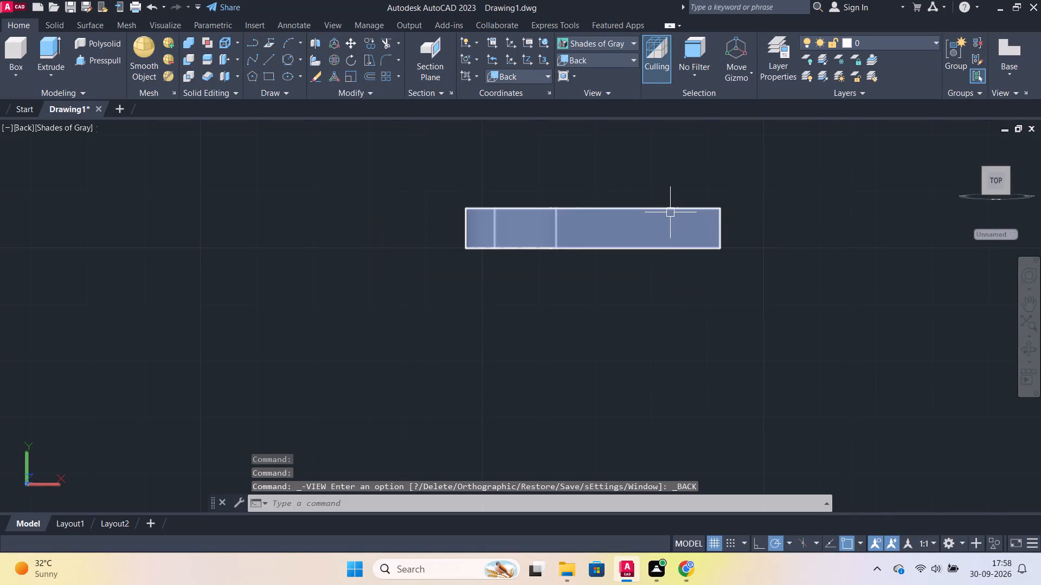
middle_click_drag(691, 305, 656, 327, "ctrl")
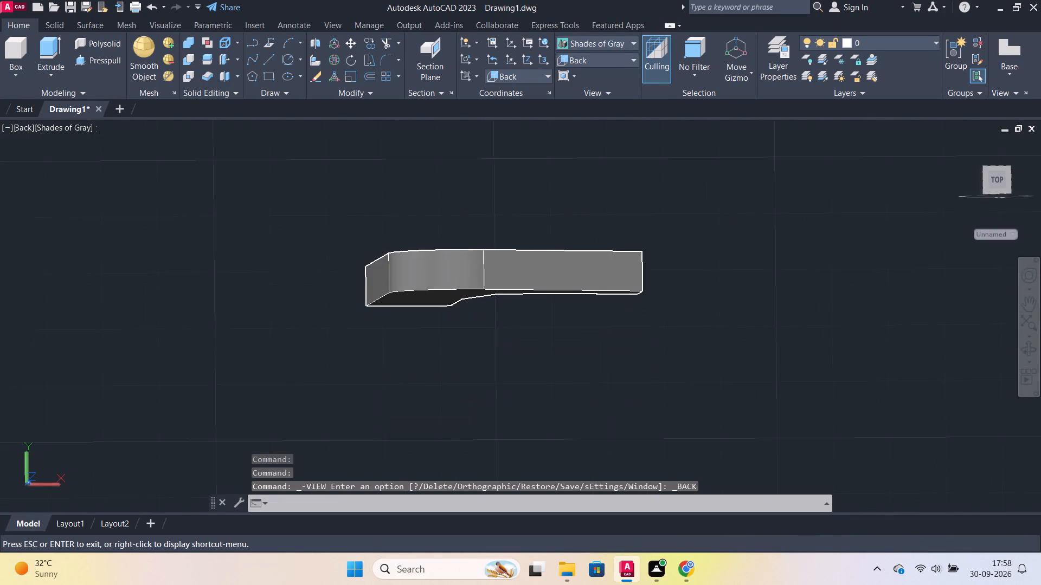
middle_click_drag(656, 327, 593, 331, "ctrl")
middle_click(593, 333, "ctrl")
middle_click(590, 339, "ctrl")
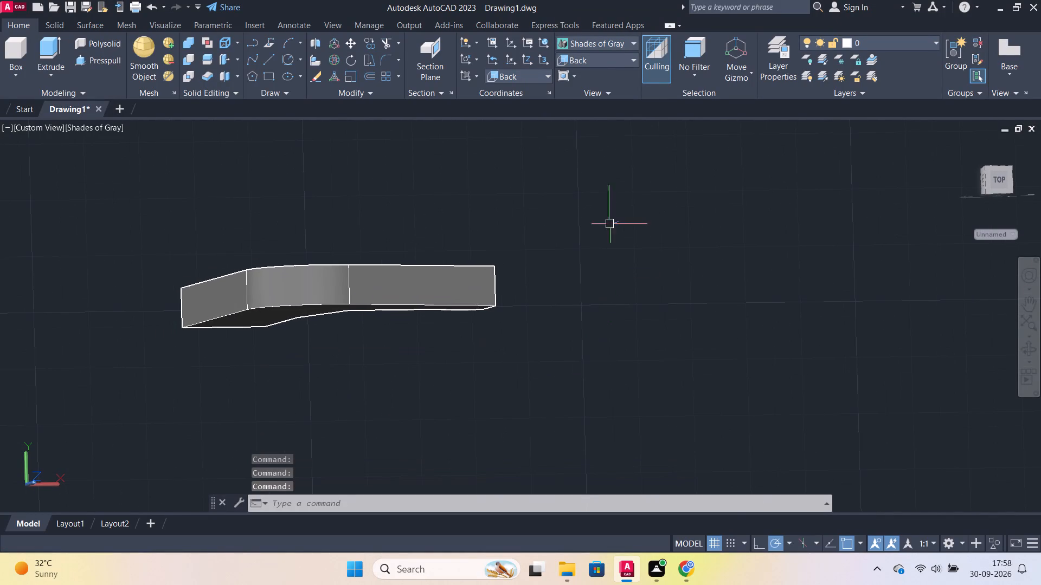
Inspect the solid in the Bottom and Right standard views.
left_click(603, 64)
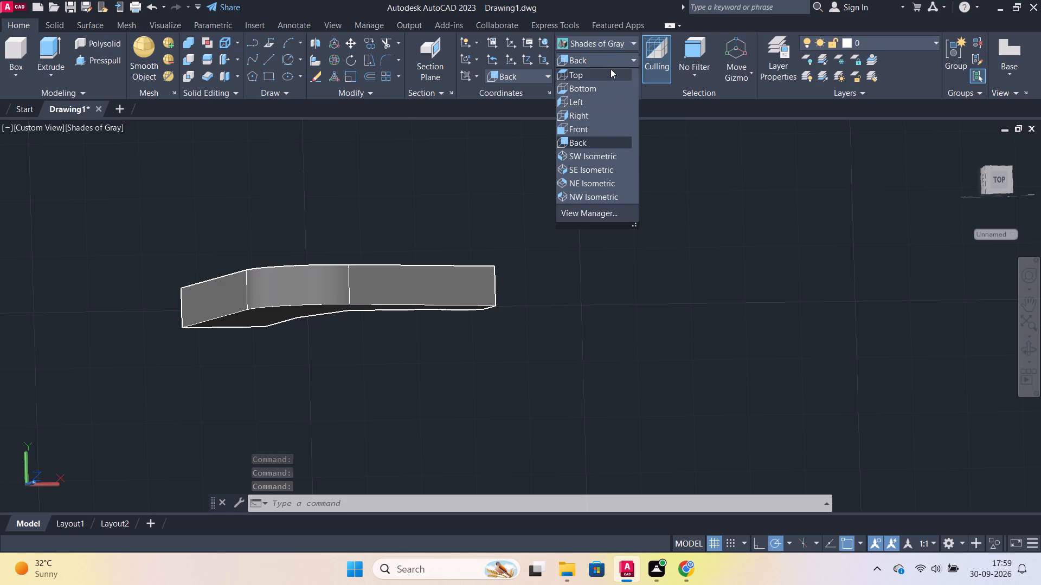
left_click(601, 87)
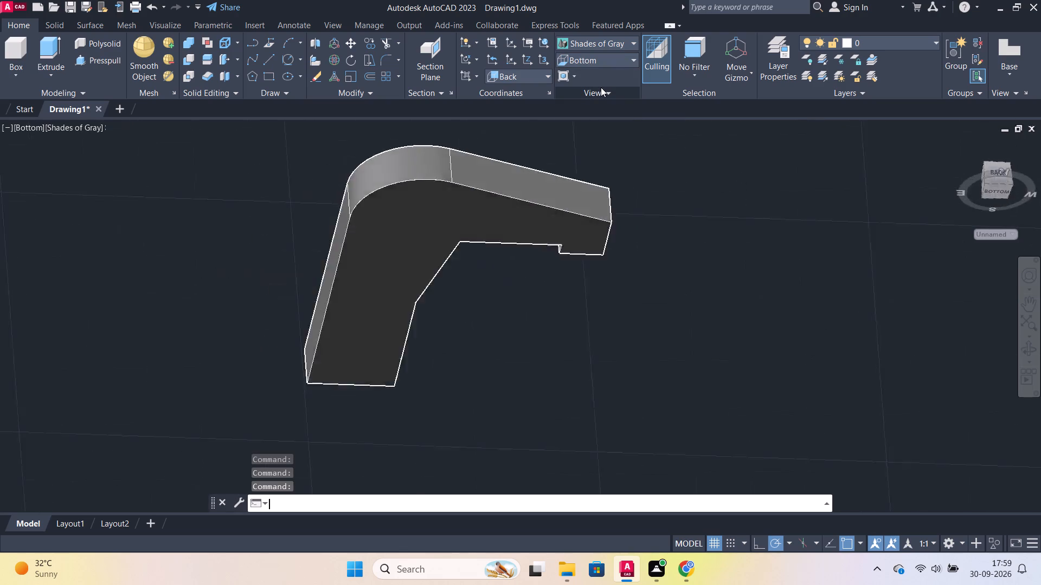
left_click(596, 79)
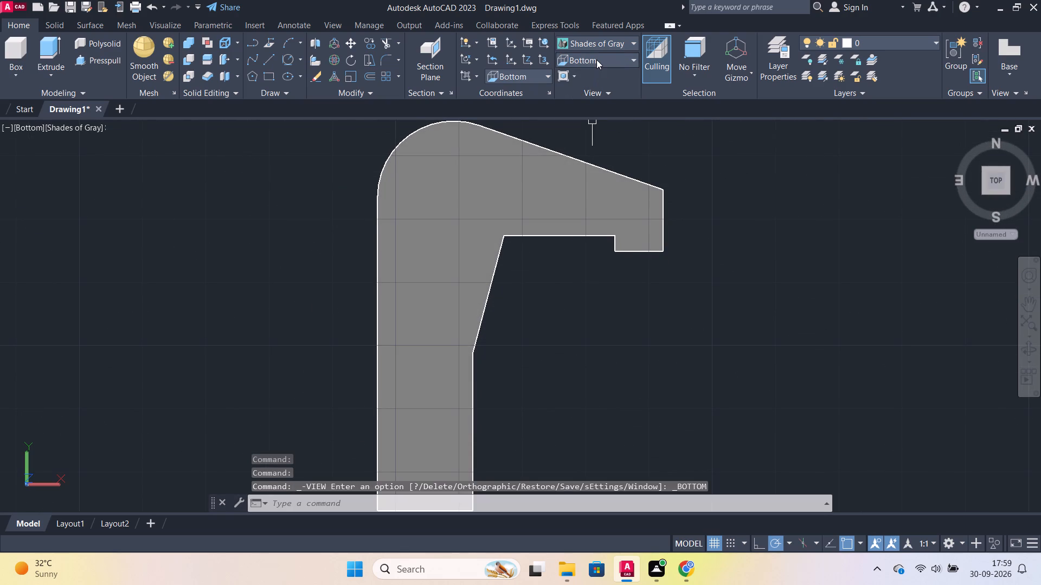
left_click(596, 60)
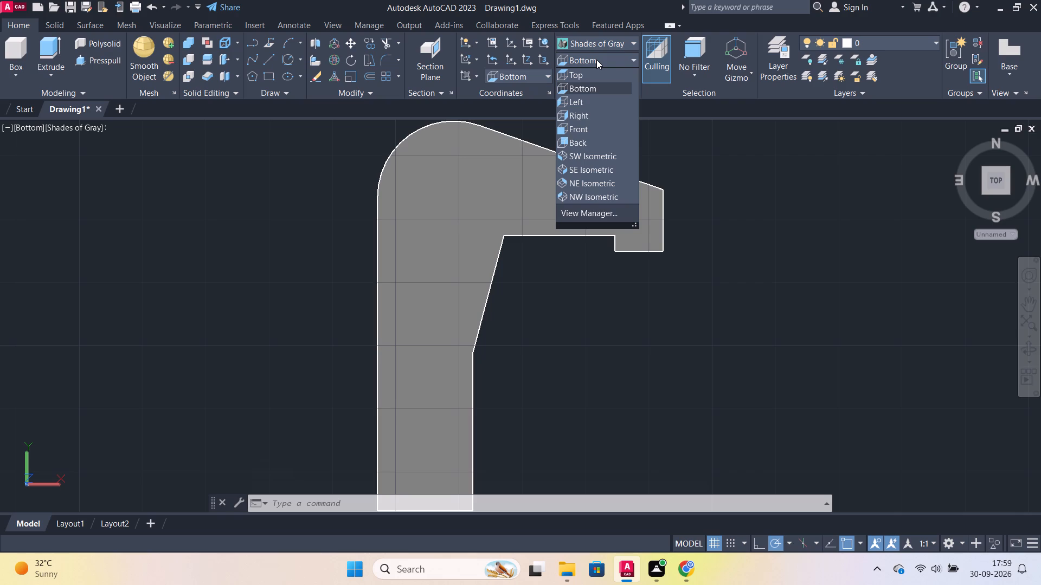
left_click(597, 108)
left_click(595, 110)
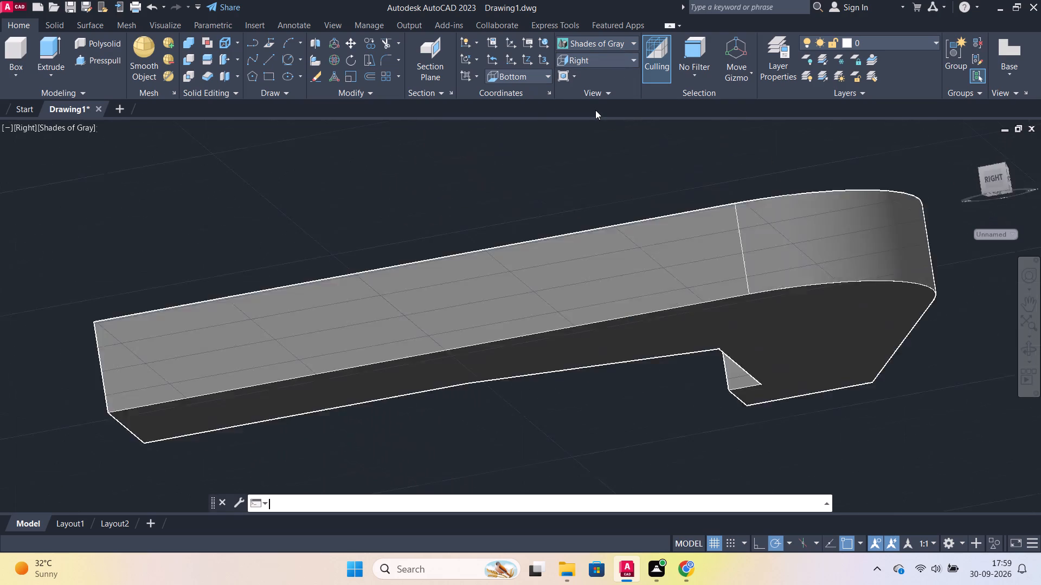
scroll(509, 161, "down", 2)
scroll(462, 214, "down", 1)
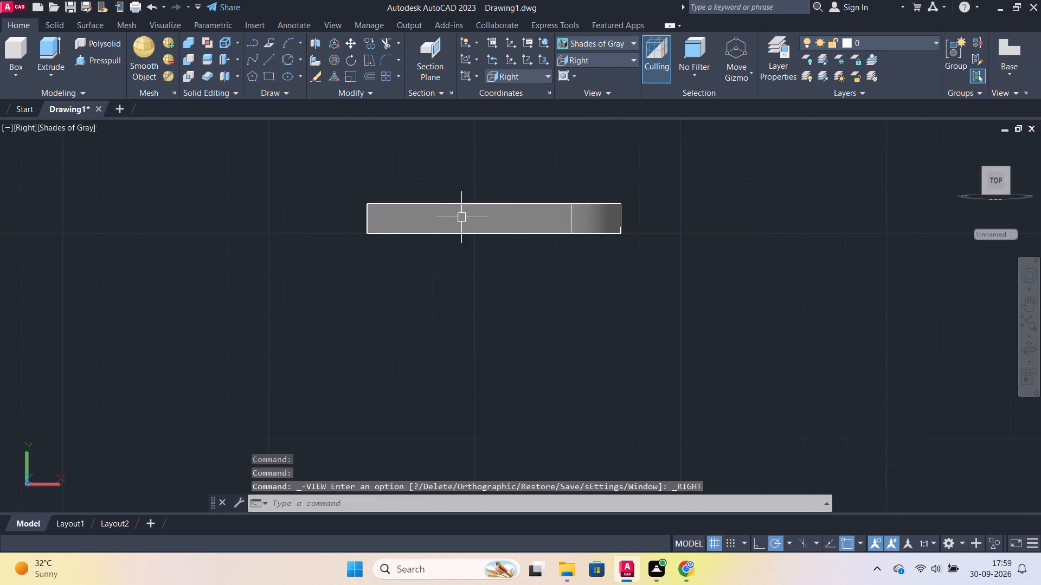
scroll(511, 266, "up", 1)
middle_click_drag(511, 291, 515, 339)
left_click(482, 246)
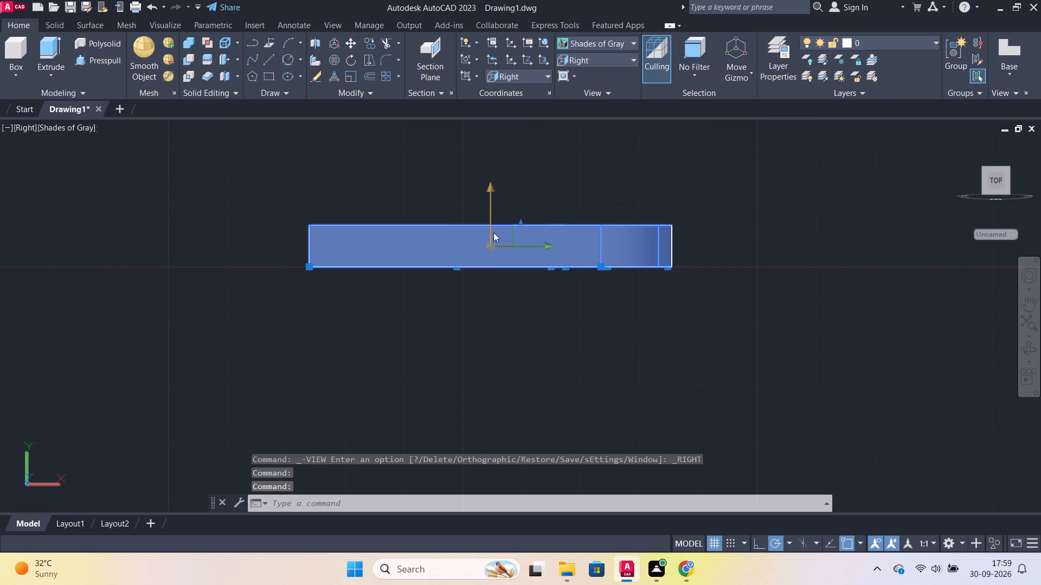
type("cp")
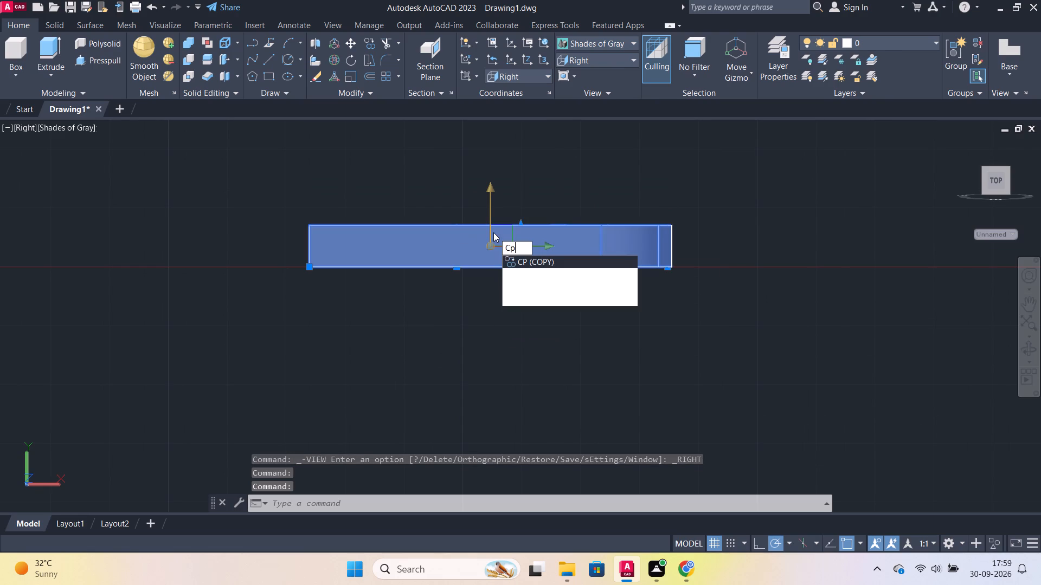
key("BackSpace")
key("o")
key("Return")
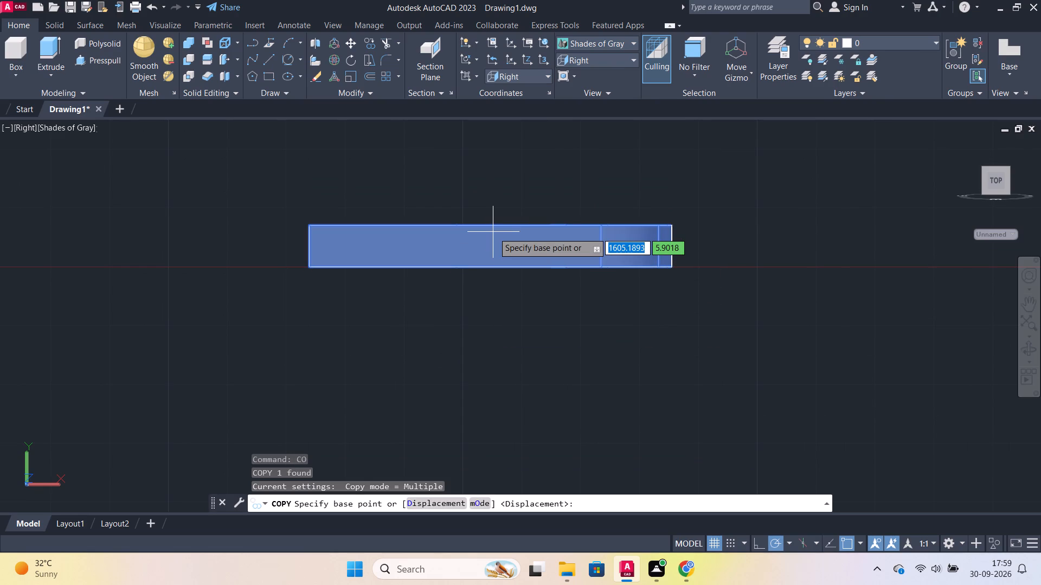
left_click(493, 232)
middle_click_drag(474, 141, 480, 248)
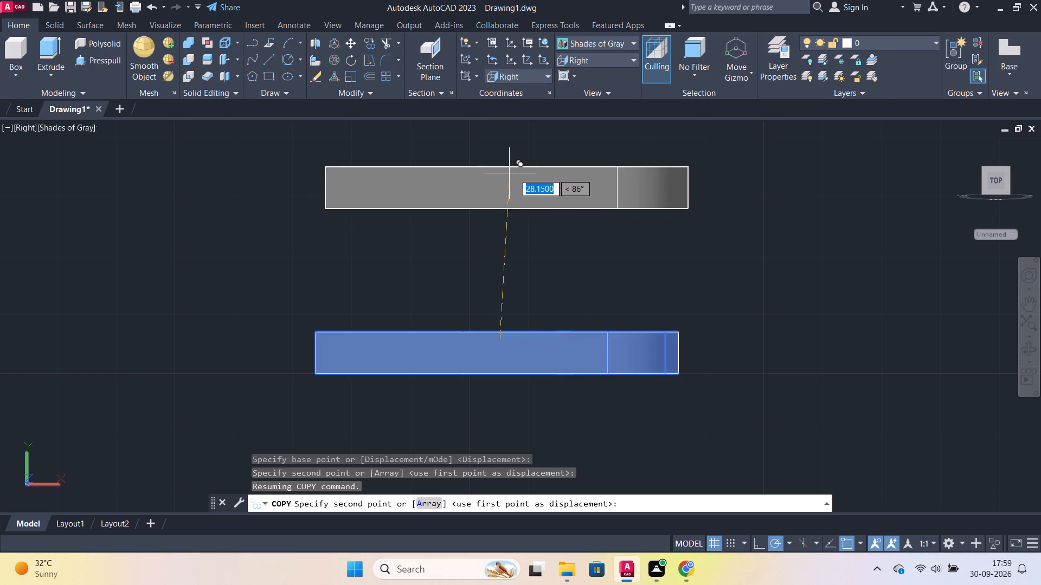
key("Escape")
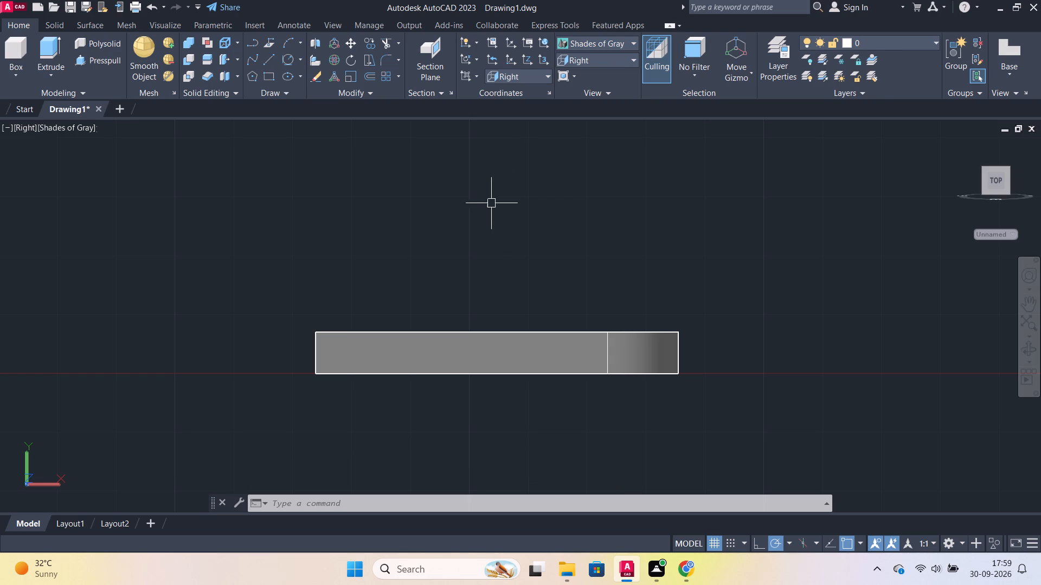
Turn off the grid display in the viewport.
scroll(492, 225, "down", 2)
scroll(440, 263, "up", 2)
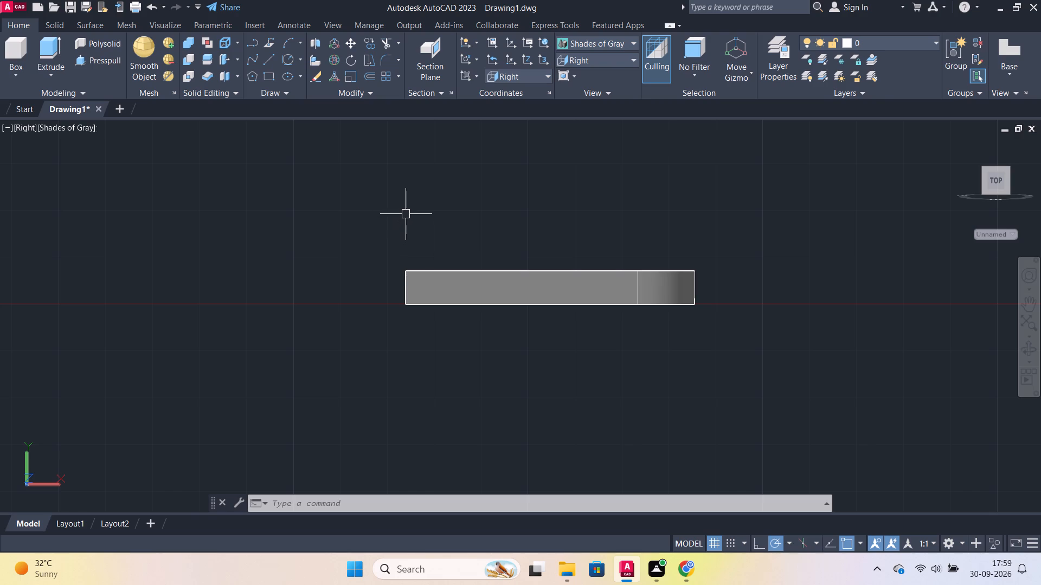
scroll(433, 211, "up", 1)
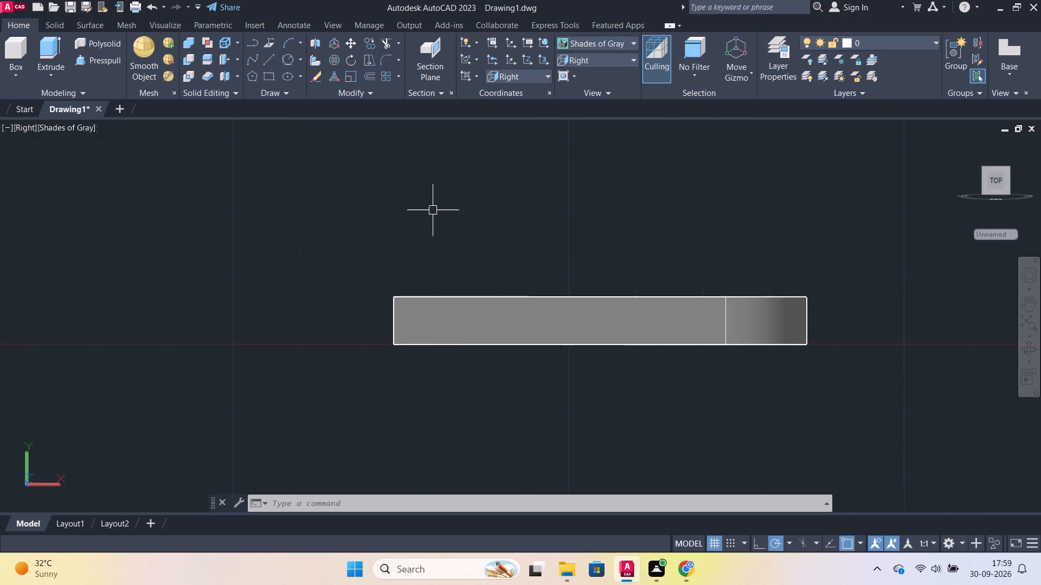
middle_click_drag(435, 225, 737, 247, "shift")
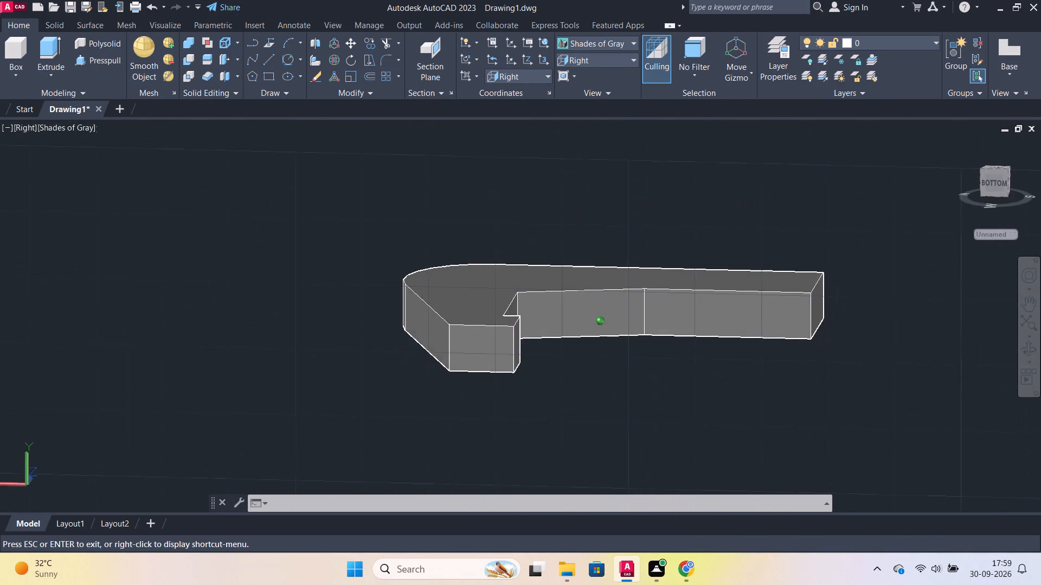
middle_click_drag(737, 247, 741, 236, "shift")
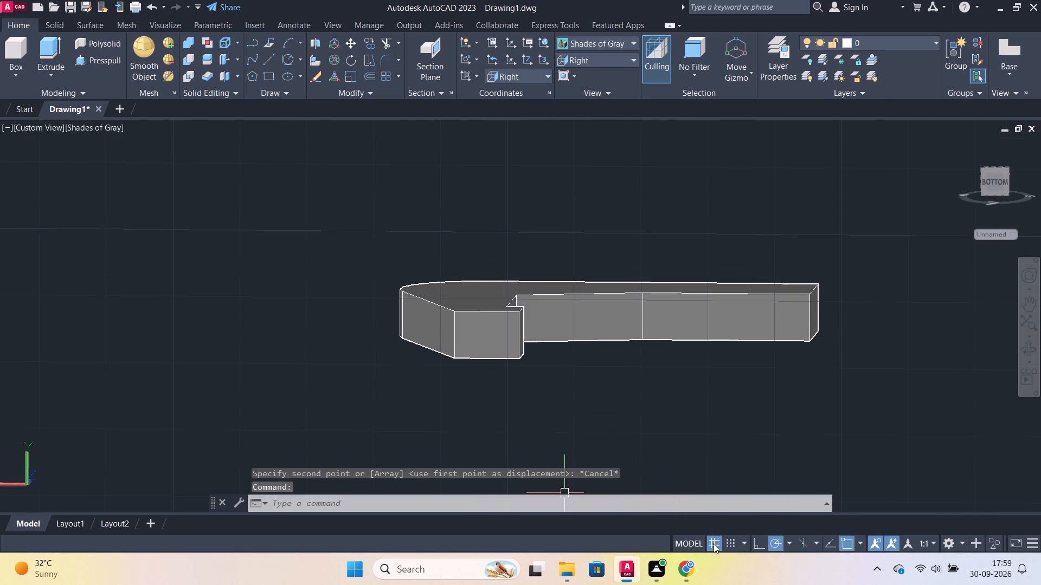
left_click(714, 543)
Examine the shaded solid from several orbited angles, including its stepped leg, rounded corner and flat faces.
scroll(600, 415, "up", 2)
scroll(604, 389, "down", 2)
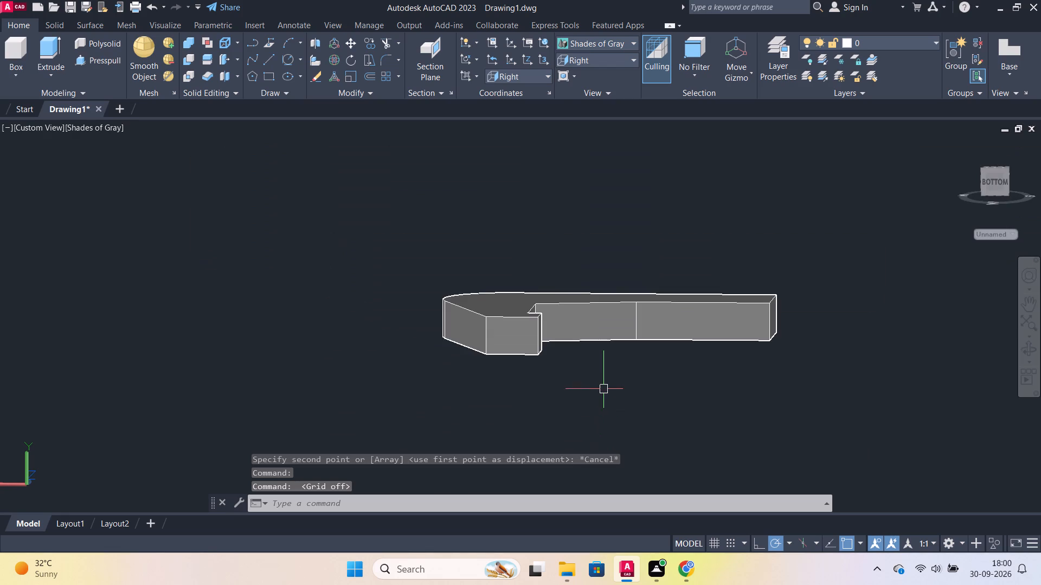
middle_click_drag(625, 401, 416, 327, "shift")
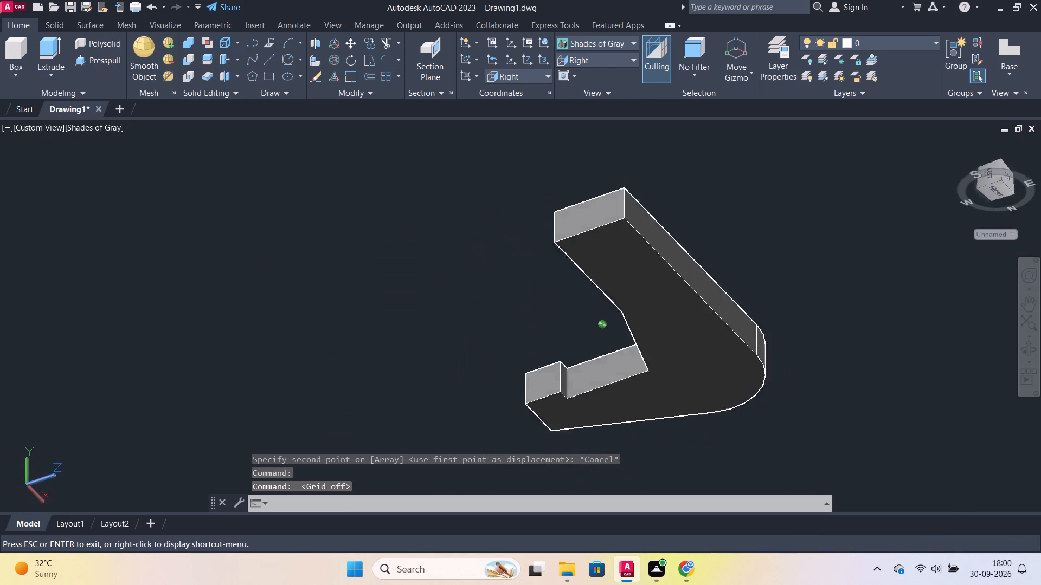
middle_click_drag(416, 327, 645, 266, "shift")
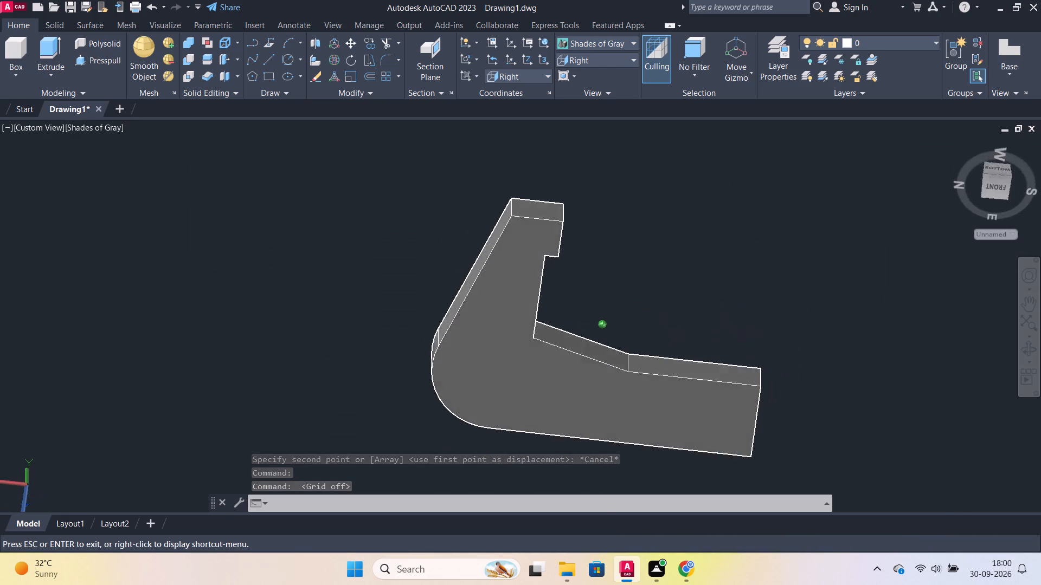
middle_click_drag(645, 266, 661, 222, "shift")
scroll(663, 275, "up", 1)
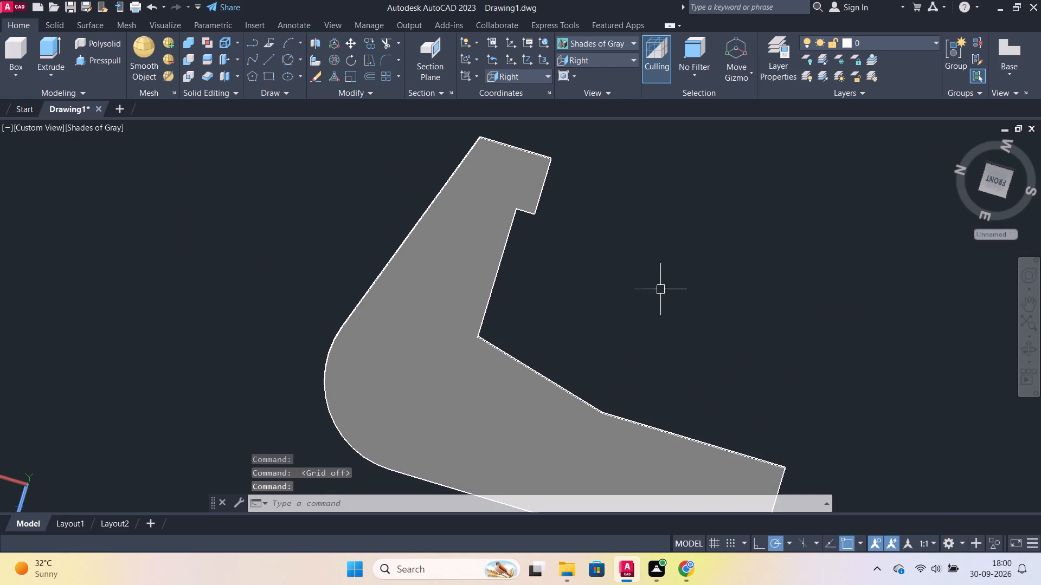
scroll(684, 329, "down", 1)
middle_click_drag(678, 335, 506, 392, "shift")
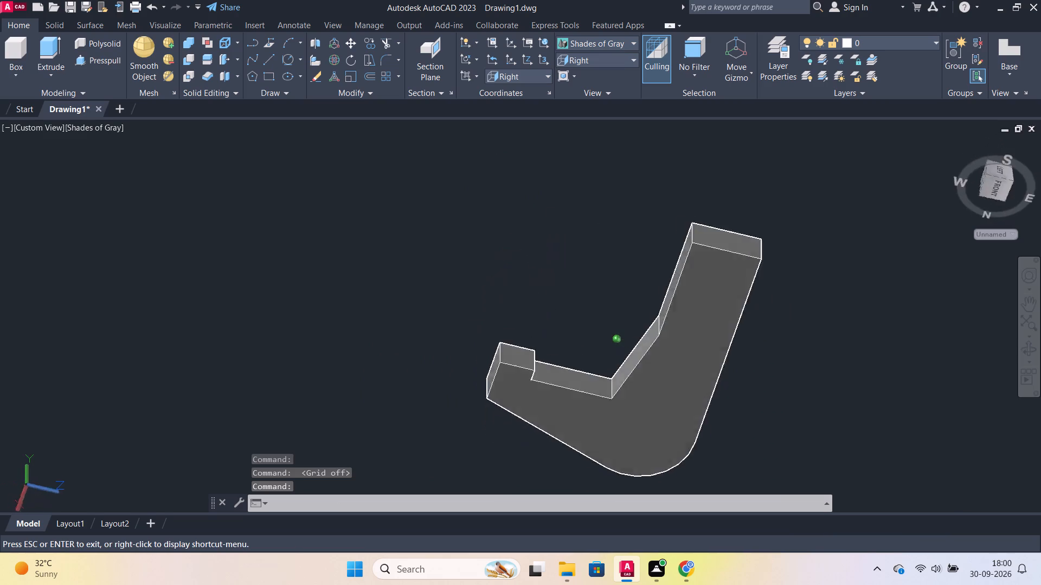
middle_click_drag(506, 392, 678, 304, "shift")
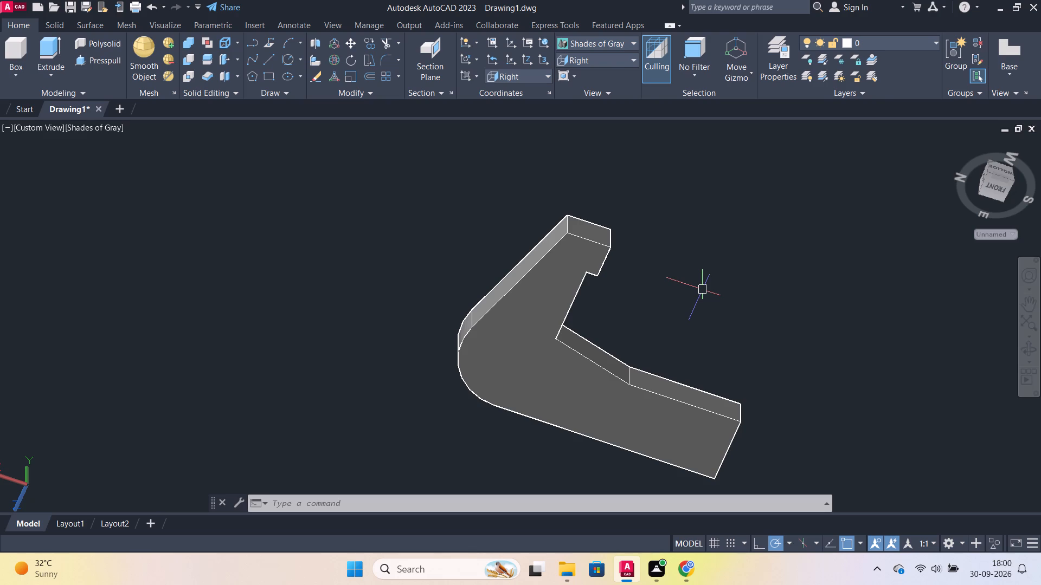
scroll(716, 297, "up", 1)
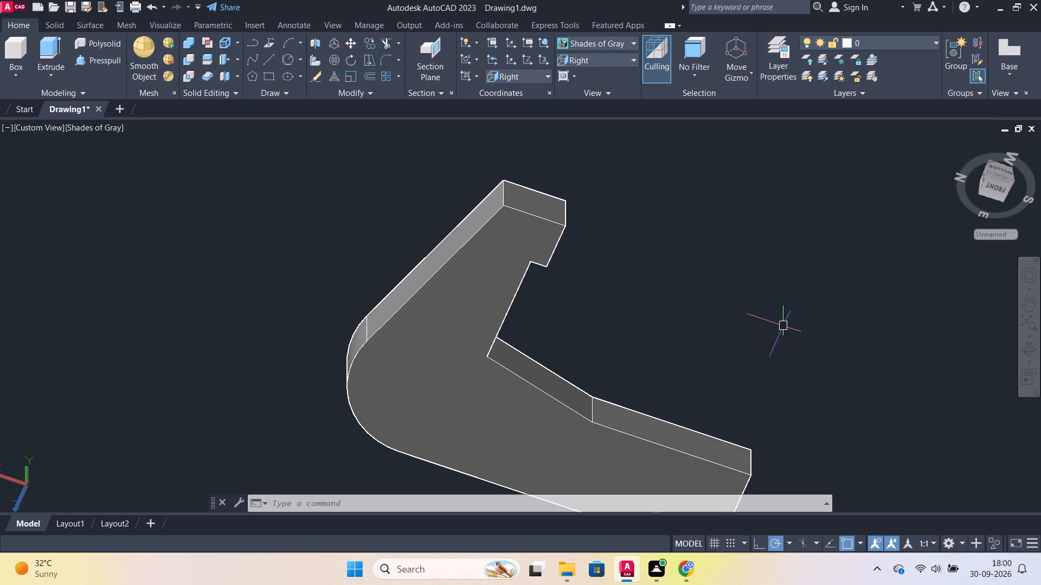
scroll(738, 368, "down", 1)
scroll(738, 366, "up", 1)
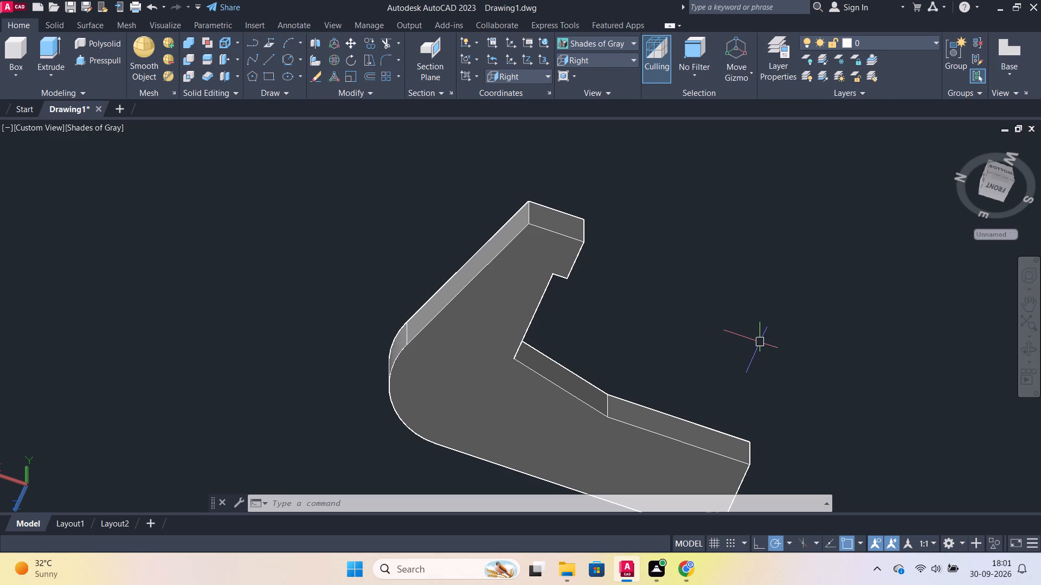
scroll(419, 554, "down", 2)
scroll(569, 379, "down", 1)
scroll(699, 365, "up", 2)
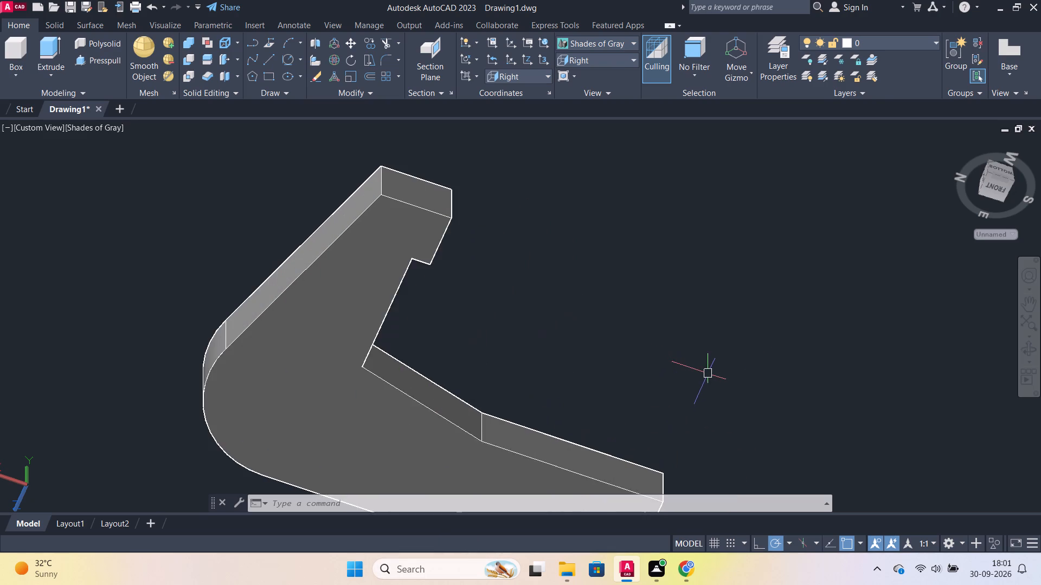
middle_click_drag(692, 372, 569, 294)
scroll(669, 321, "down", 3)
middle_click_drag(669, 322, 552, 346, "shift")
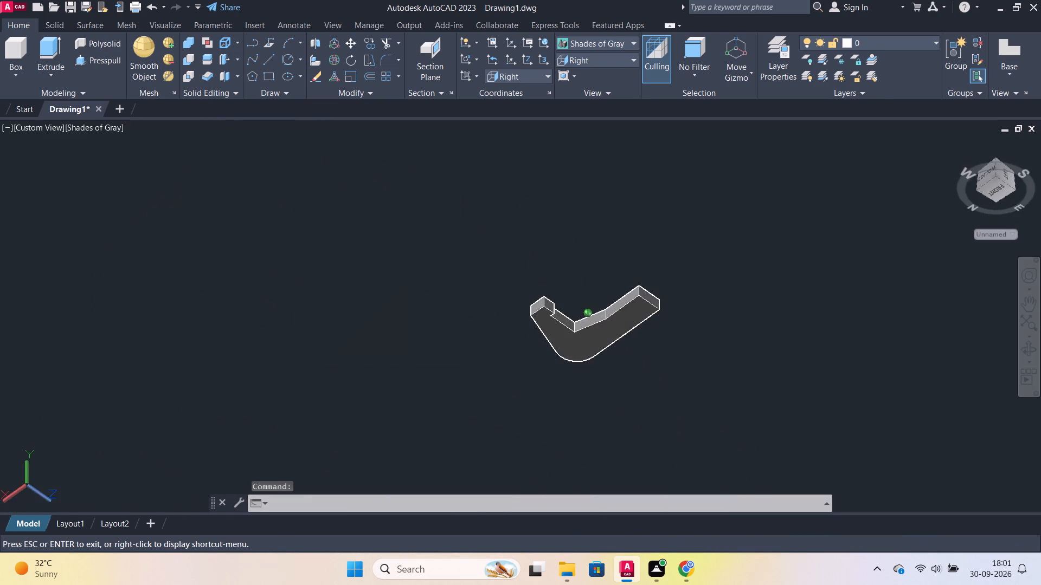
middle_click_drag(552, 346, 622, 366, "shift")
scroll(613, 330, "up", 2)
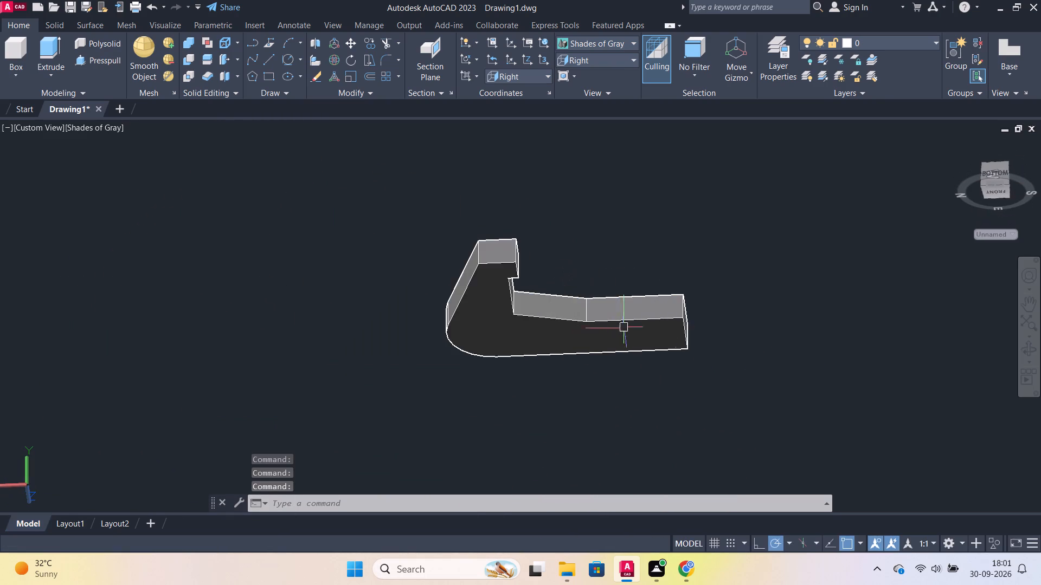
Examine the shaded solid's flat faces, stepped leg and inner sloped edge from several orbited angles and zoom levels.
middle_click_drag(741, 314, 731, 303, "shift")
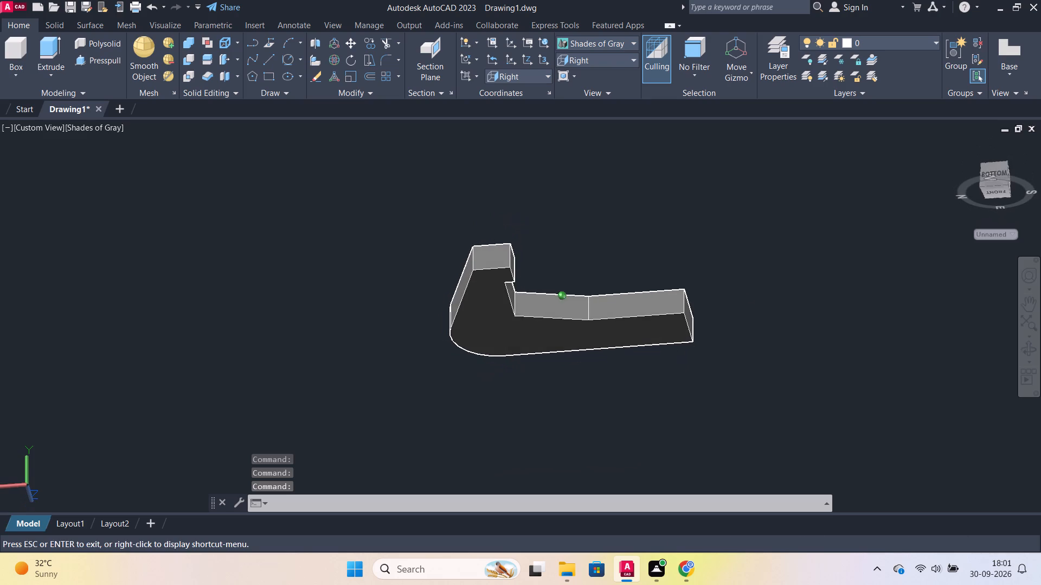
middle_click_drag(731, 303, 730, 303, "shift")
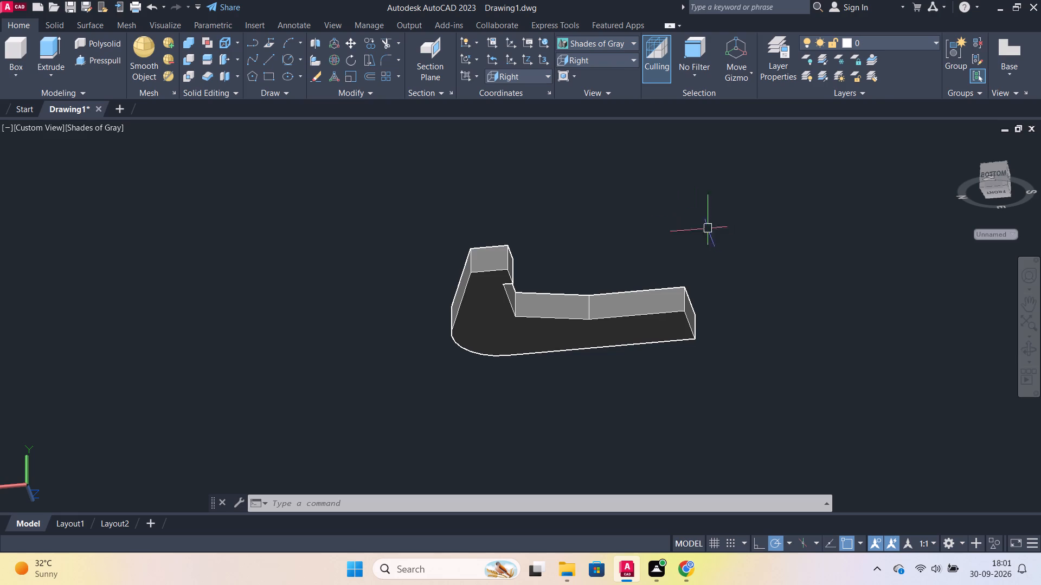
scroll(775, 300, "up", 1)
middle_click_drag(763, 307, 737, 271, "shift")
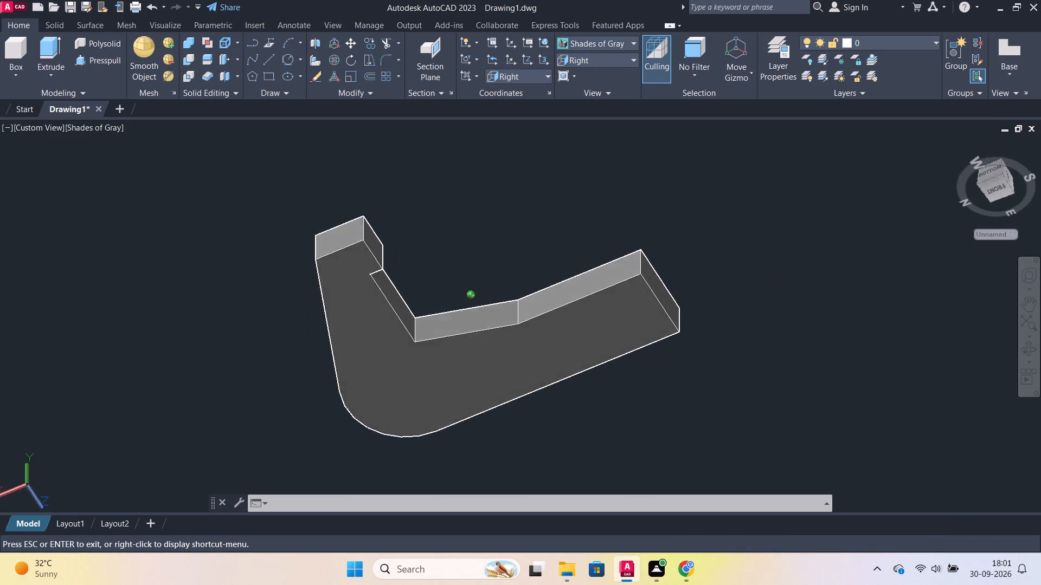
middle_click_drag(737, 271, 448, 411, "shift")
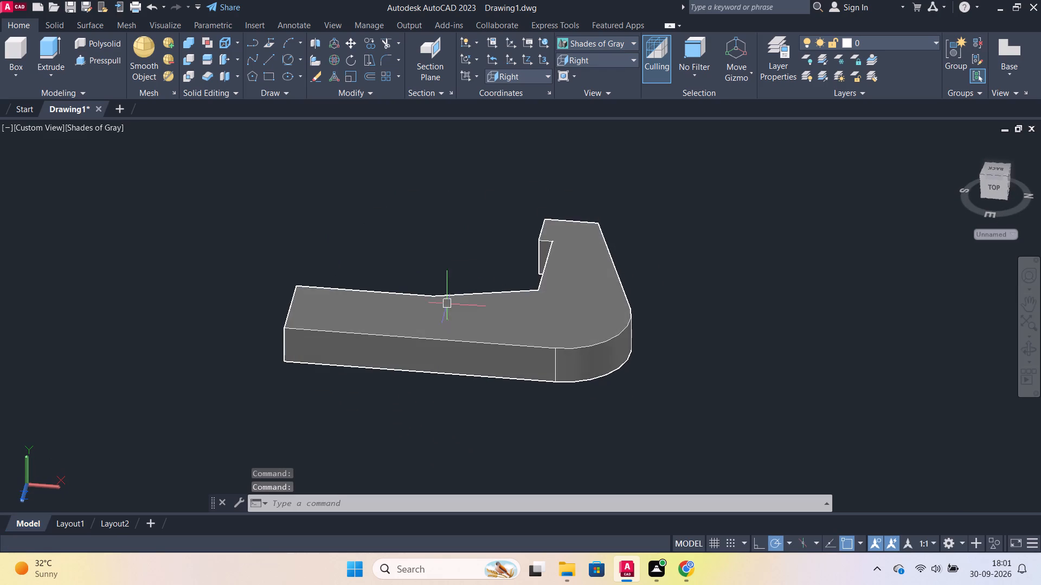
scroll(447, 267, "down", 1)
middle_click_drag(443, 241, 701, 157, "shift")
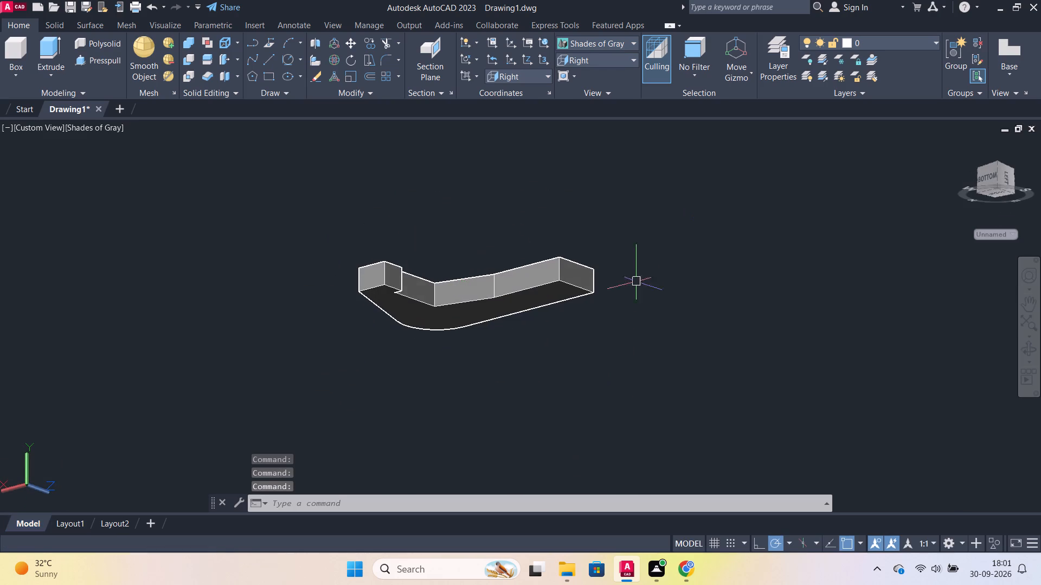
scroll(622, 300, "up", 1)
middle_click_drag(624, 289, 689, 210, "shift")
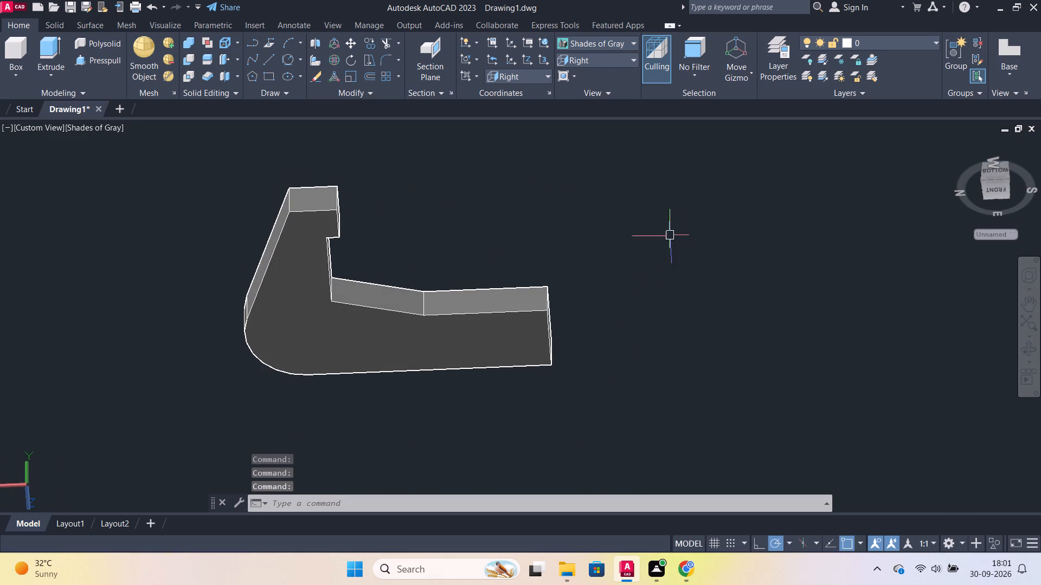
scroll(669, 240, "up", 1)
scroll(659, 251, "down", 1)
scroll(600, 281, "up", 1)
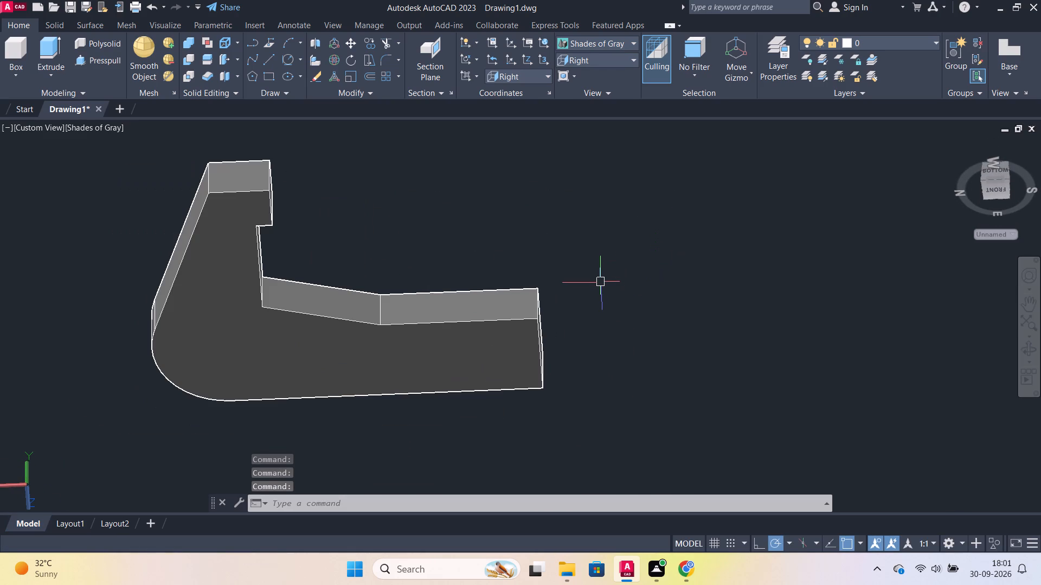
scroll(532, 235, "down", 2)
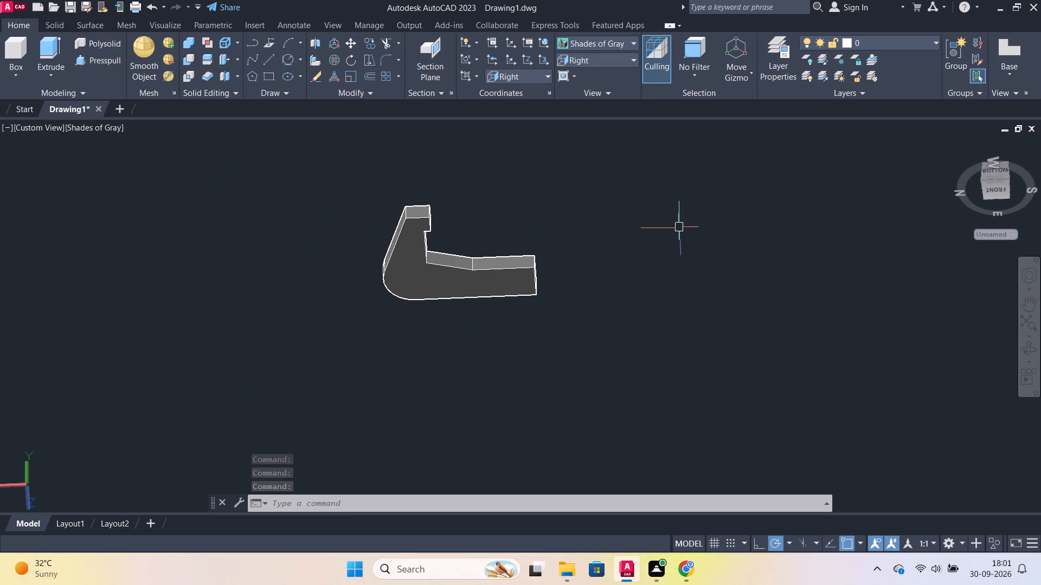
Examine the solid's back face, rounded corner and underside from further orbited angles.
middle_click_drag(679, 227, 455, 434, "shift")
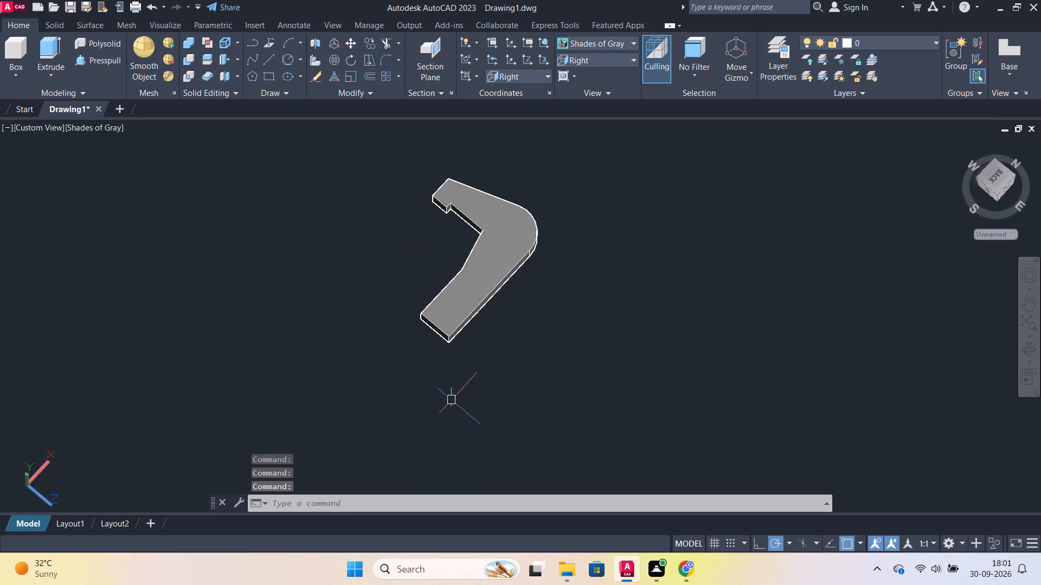
middle_click_drag(383, 149, 410, 164, "shift")
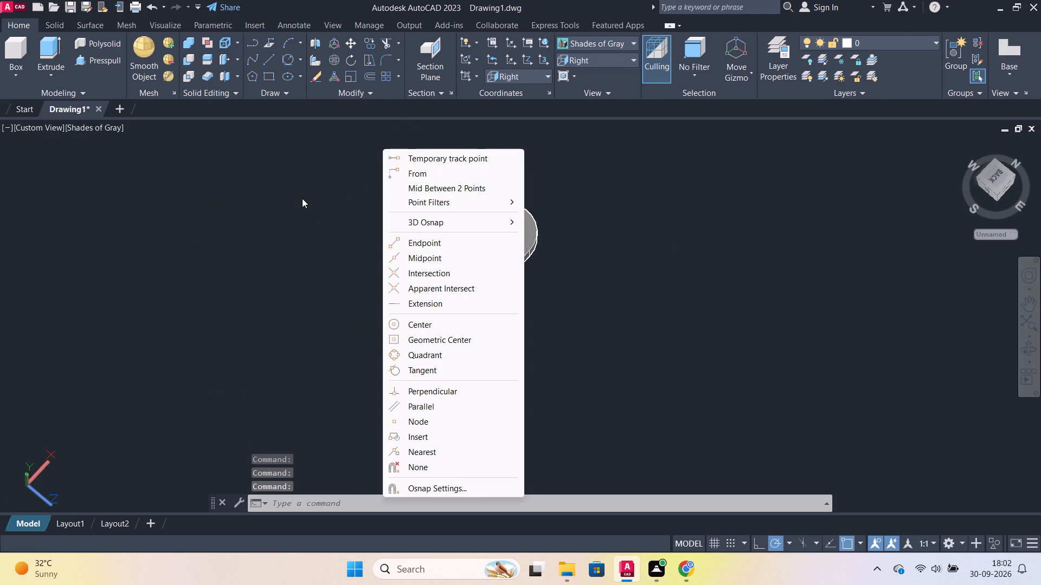
key("Escape")
scroll(357, 202, "up", 1)
middle_click_drag(357, 202, 539, 105, "shift")
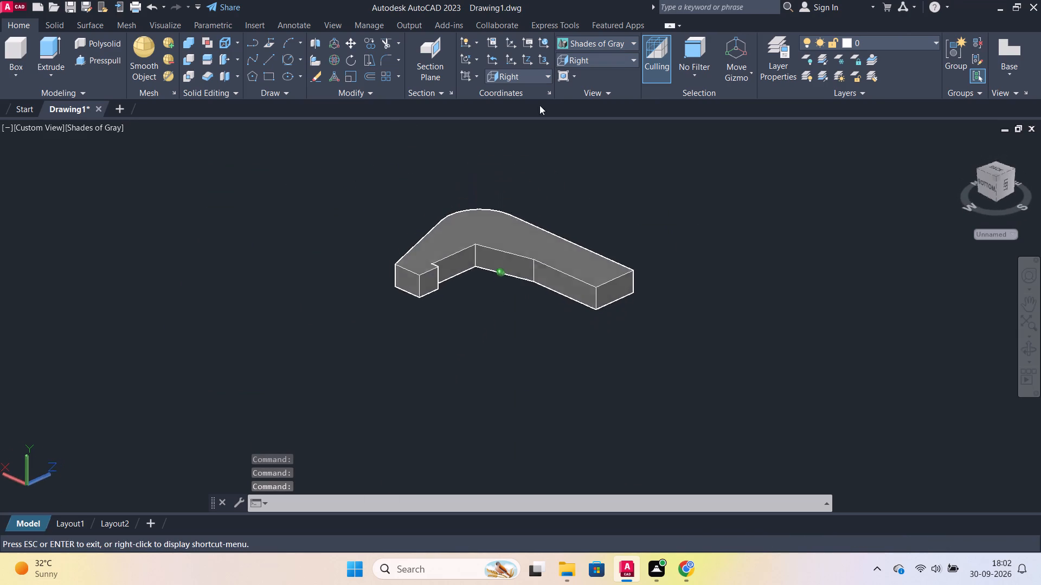
middle_click_drag(539, 105, 593, 101, "shift")
scroll(615, 229, "down", 1)
scroll(621, 241, "up", 1)
middle_click_drag(621, 241, 606, 373)
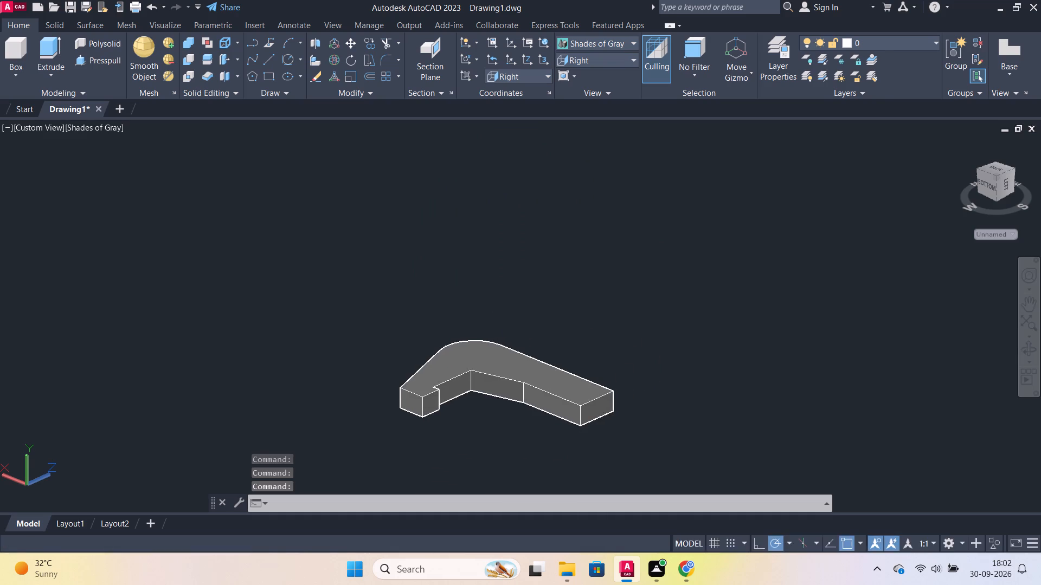
middle_click_drag(600, 400, 661, 330, "shift")
scroll(625, 387, "up", 1)
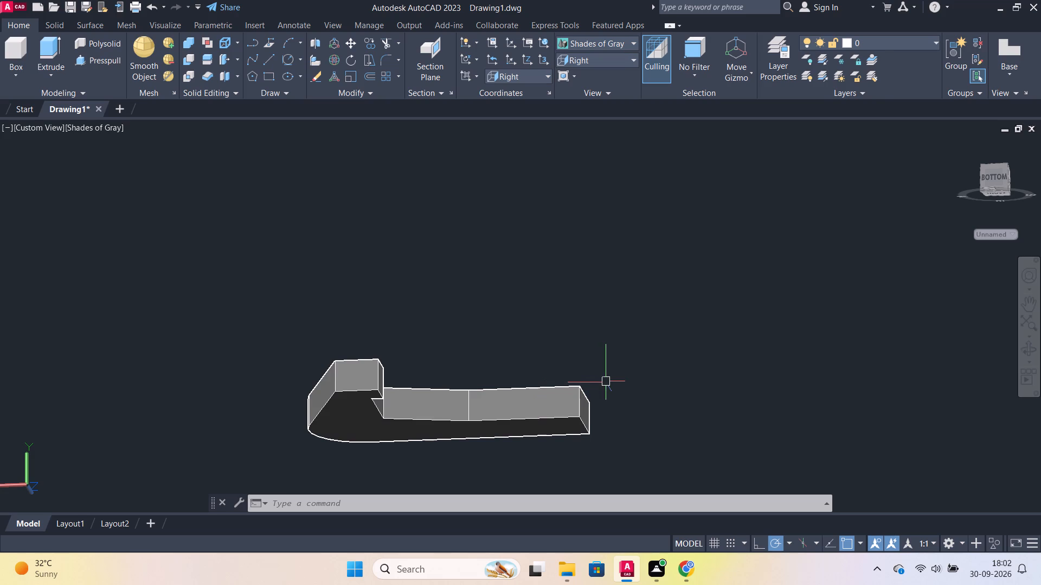
Inspect the solid in the Front and Back standard views and from angles orbited off the back view.
left_click(621, 68)
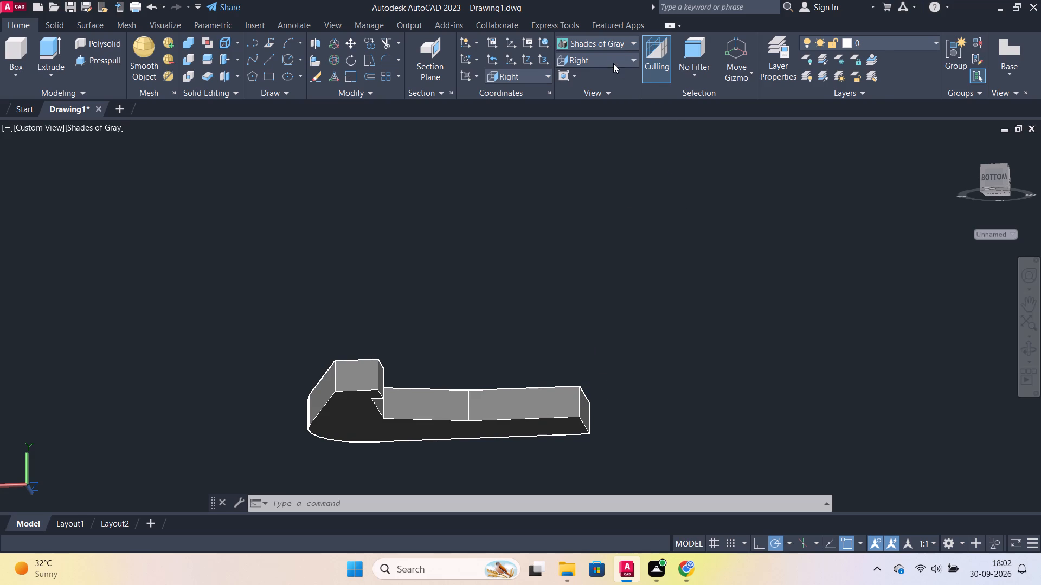
left_click(612, 62)
left_click(587, 133)
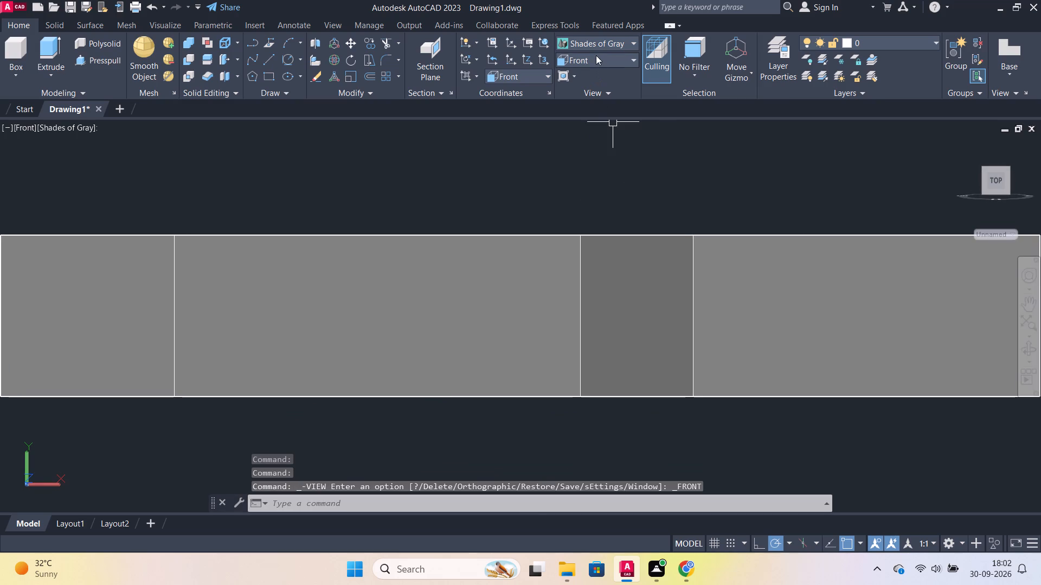
left_click(596, 55)
left_click(601, 145)
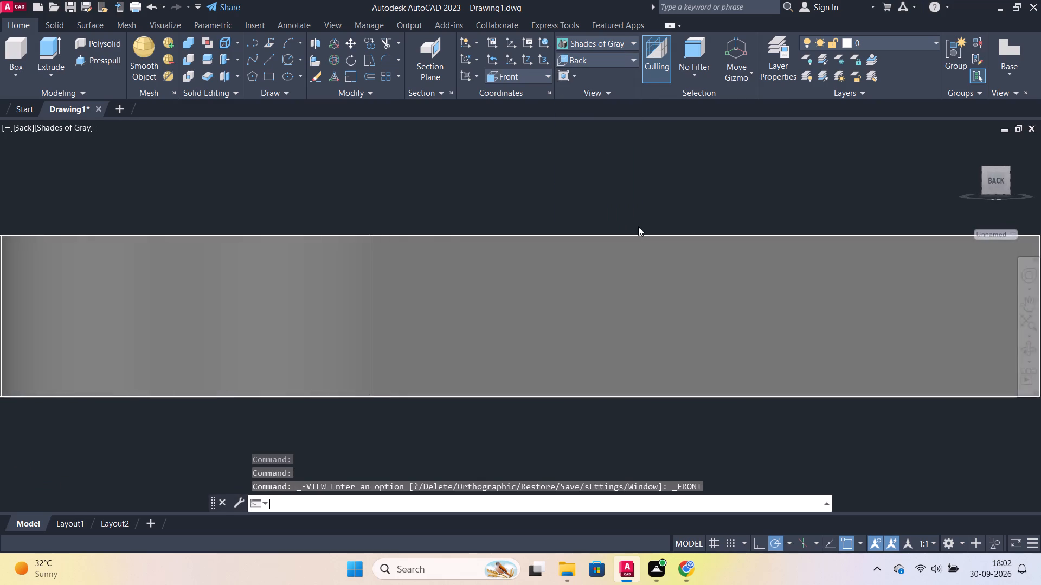
scroll(638, 226, "down", 3)
scroll(654, 237, "up", 1)
middle_click_drag(694, 250, 673, 296, "shift")
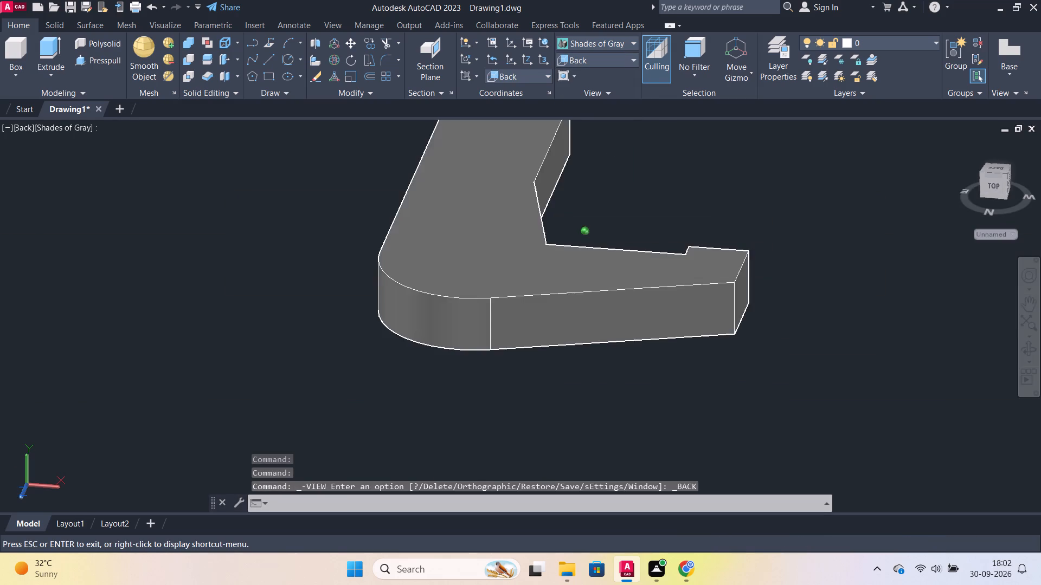
middle_click_drag(673, 296, 693, 236, "shift")
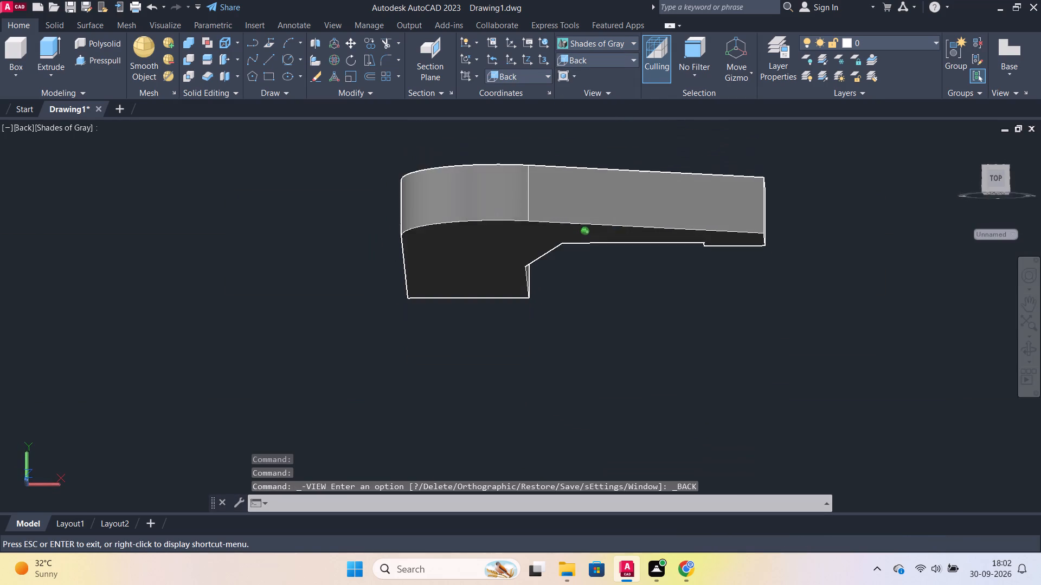
middle_click_drag(693, 236, 550, 231, "shift")
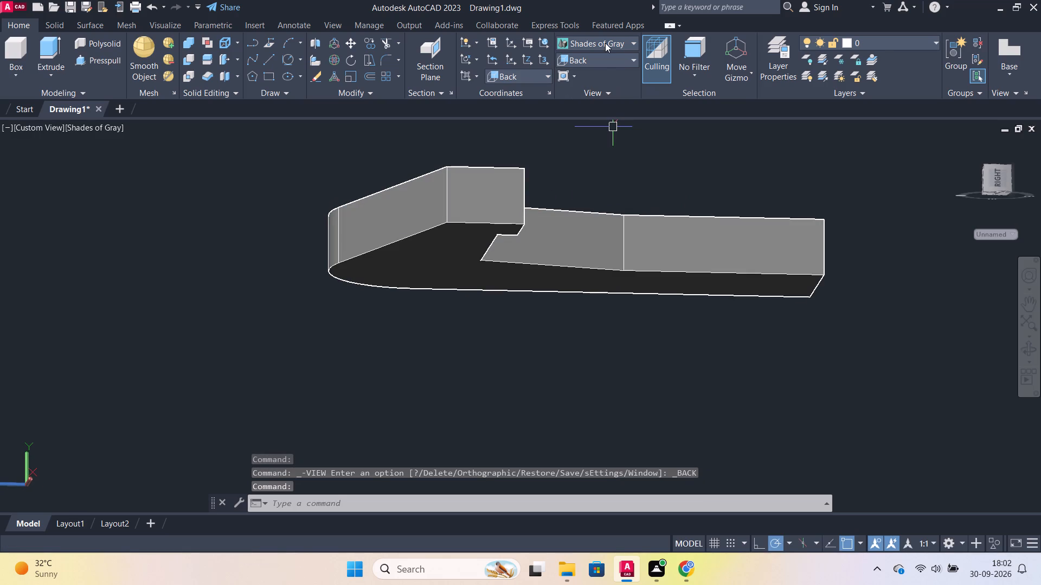
In the Left standard view, rotate the solid 270 degrees about the upper corner at its long arm's end.
left_click(605, 43)
left_click(605, 43)
left_click(611, 58)
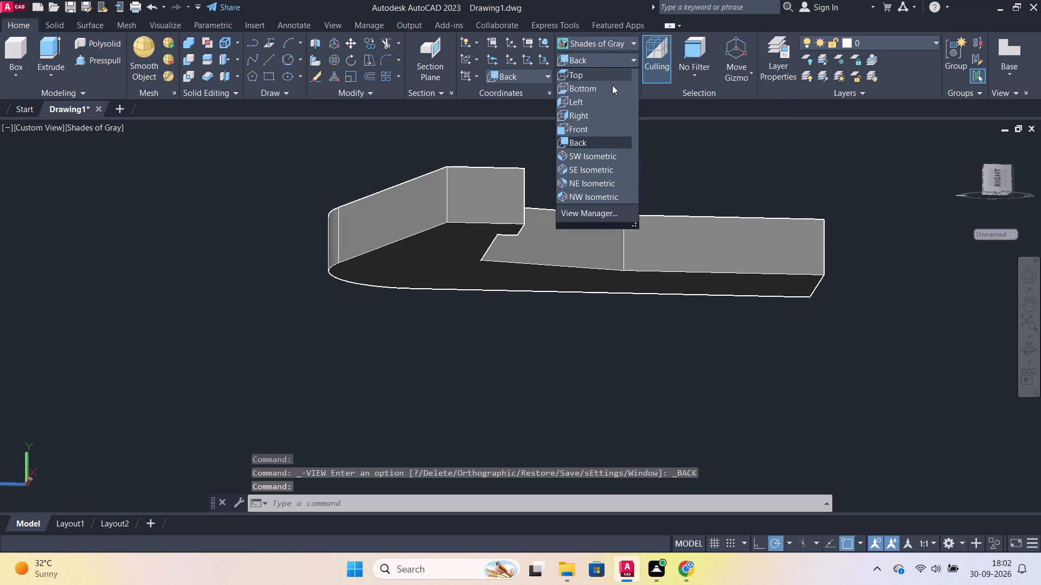
left_click(586, 101)
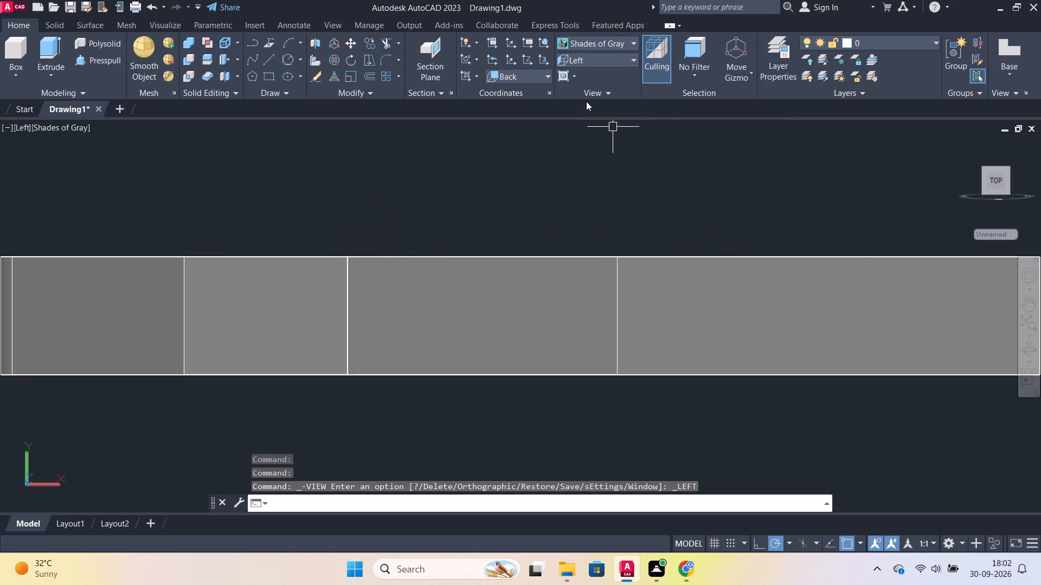
scroll(623, 139, "down", 2)
middle_click_drag(719, 271, 688, 304)
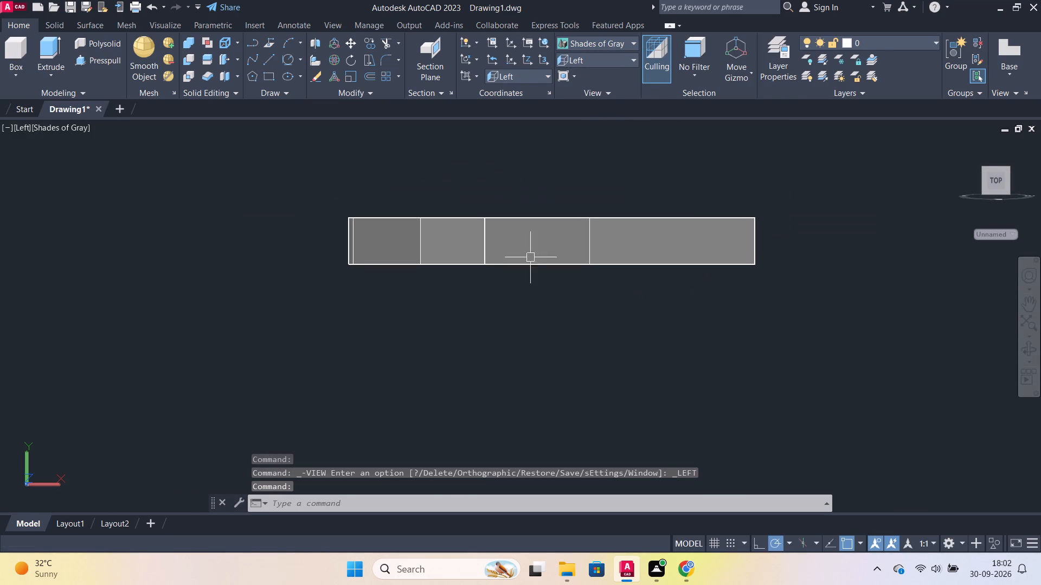
left_click_drag(278, 158, 283, 160)
left_click(837, 367)
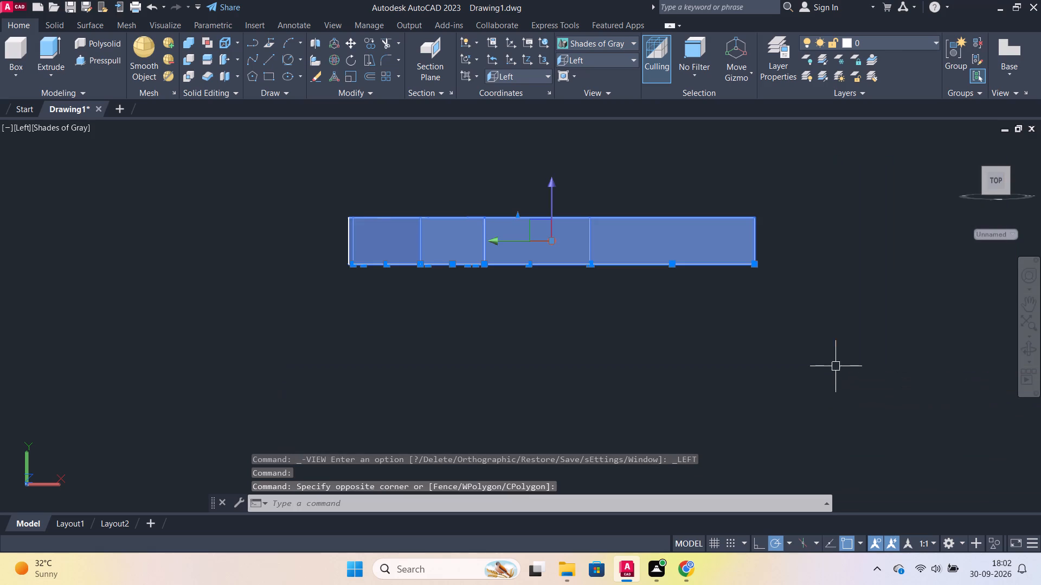
left_click(357, 58)
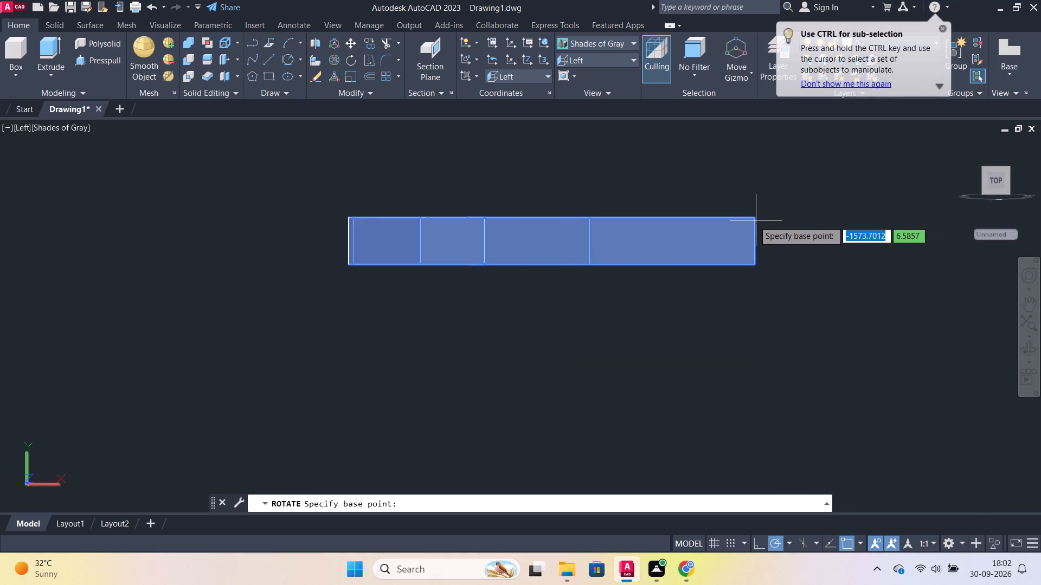
left_click(755, 219)
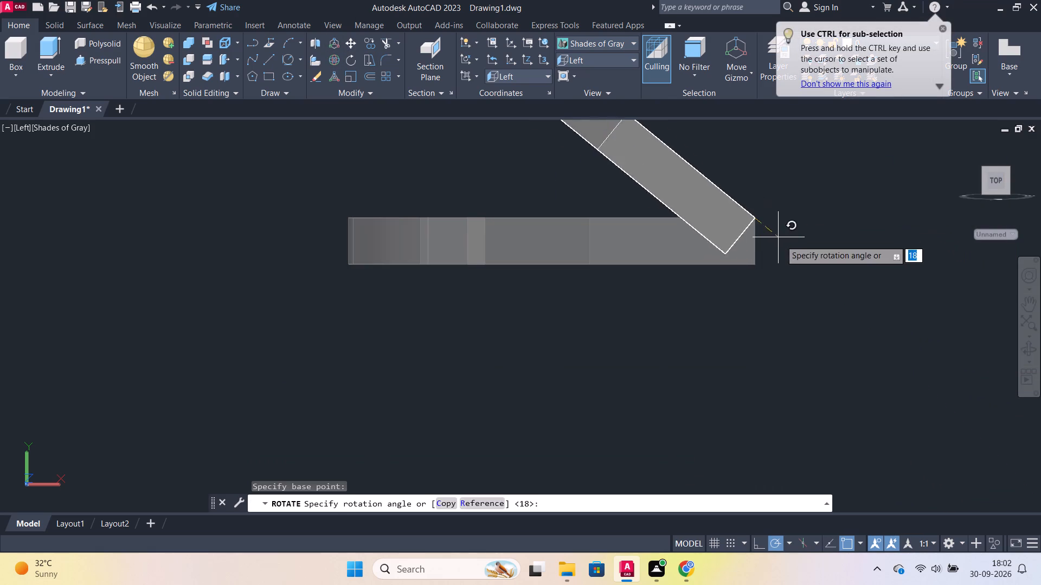
left_click(757, 289)
Examine the rotated solid's long arm up close and from a slightly orbited angle.
scroll(813, 230, "down", 2)
scroll(822, 201, "up", 1)
middle_click_drag(822, 201, 763, 286)
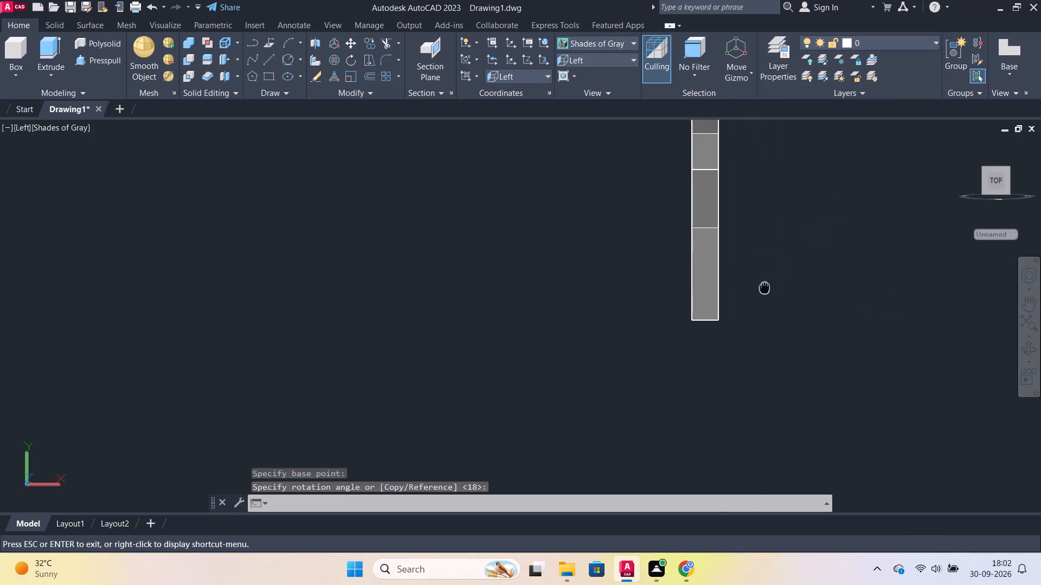
middle_click_drag(763, 286, 761, 286)
scroll(759, 277, "up", 1)
middle_click_drag(759, 262, 776, 295)
scroll(668, 288, "up", 2)
middle_click_drag(656, 266, 660, 266, "shift")
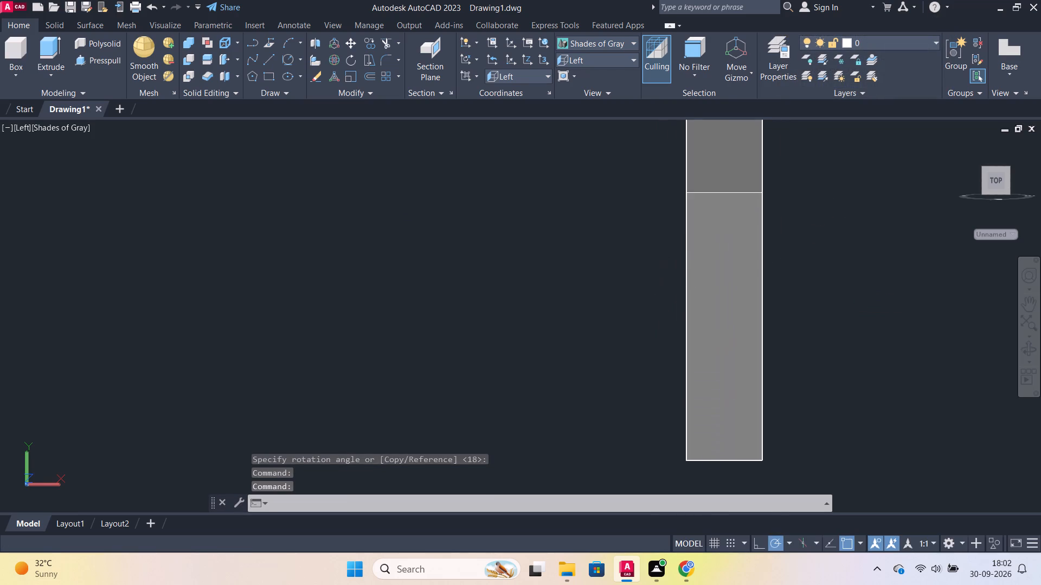
middle_click_drag(660, 266, 683, 251, "shift")
In the Left standard view, start a profile beside the upright solid with a 22-unit horizontal base line.
left_click(615, 60)
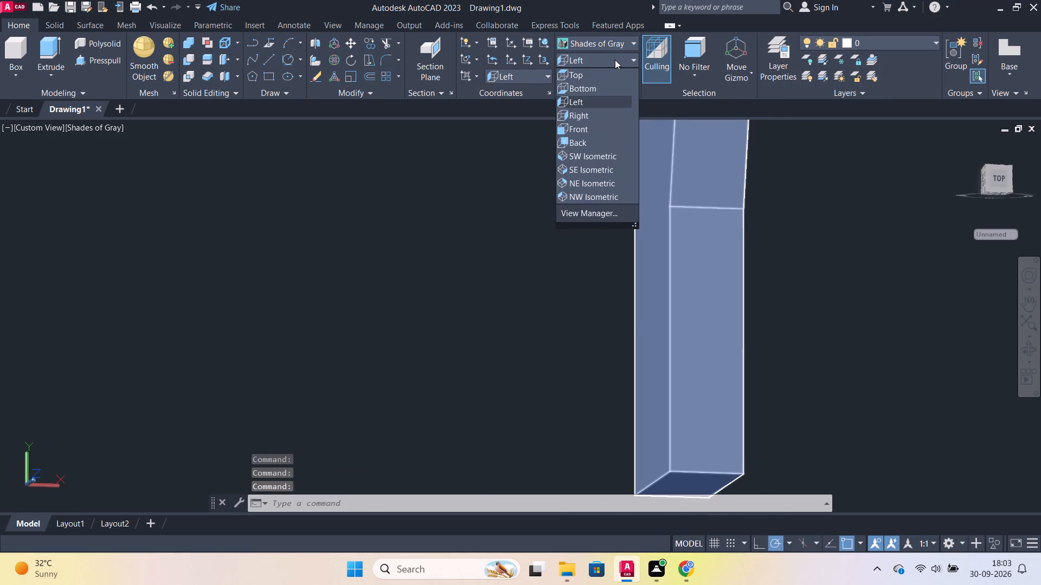
left_click(581, 107)
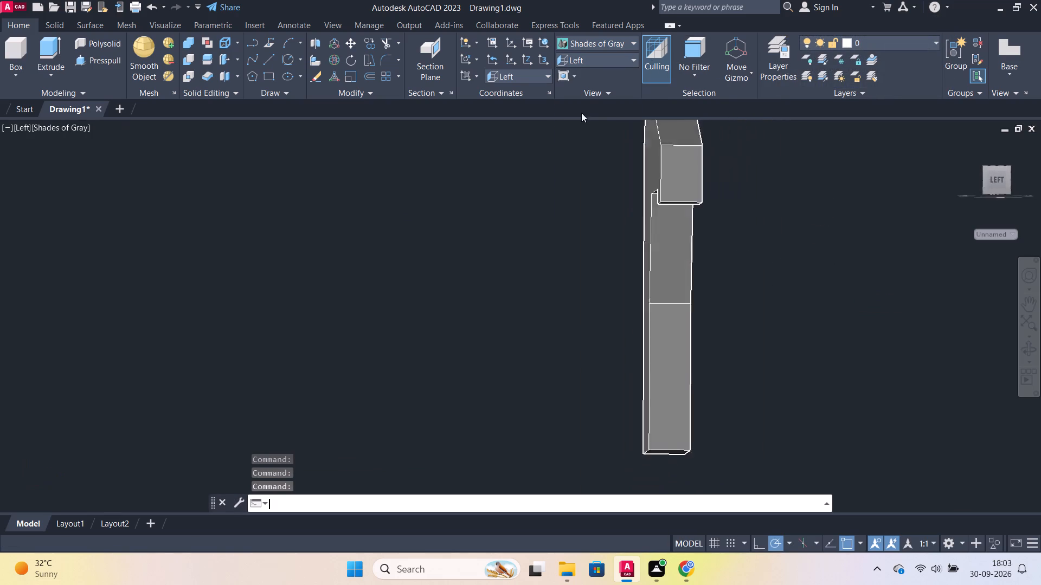
scroll(754, 235, "down", 1)
middle_click_drag(750, 238, 715, 164)
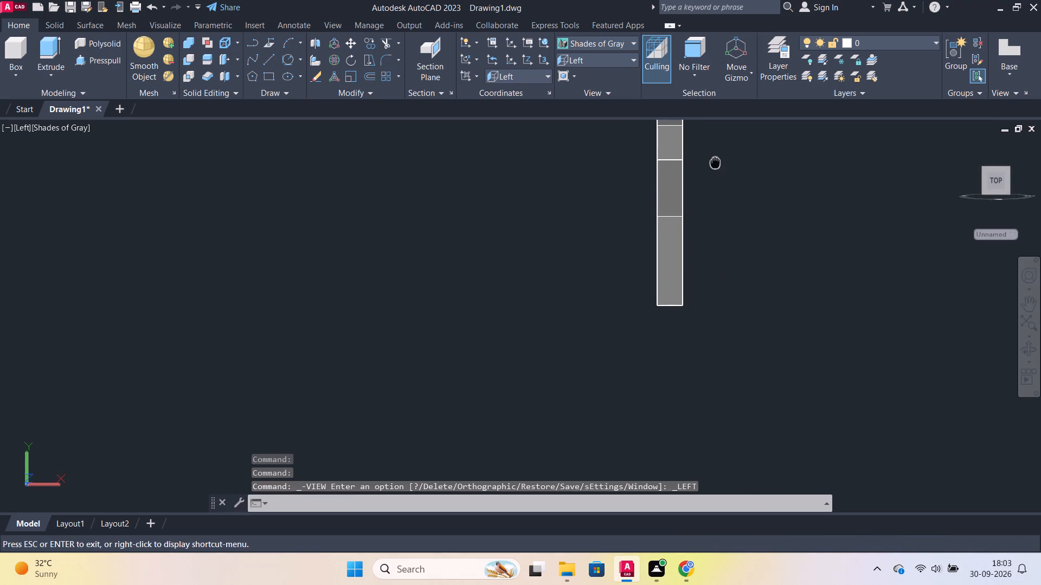
middle_click_drag(715, 164, 715, 162)
scroll(791, 250, "up", 1)
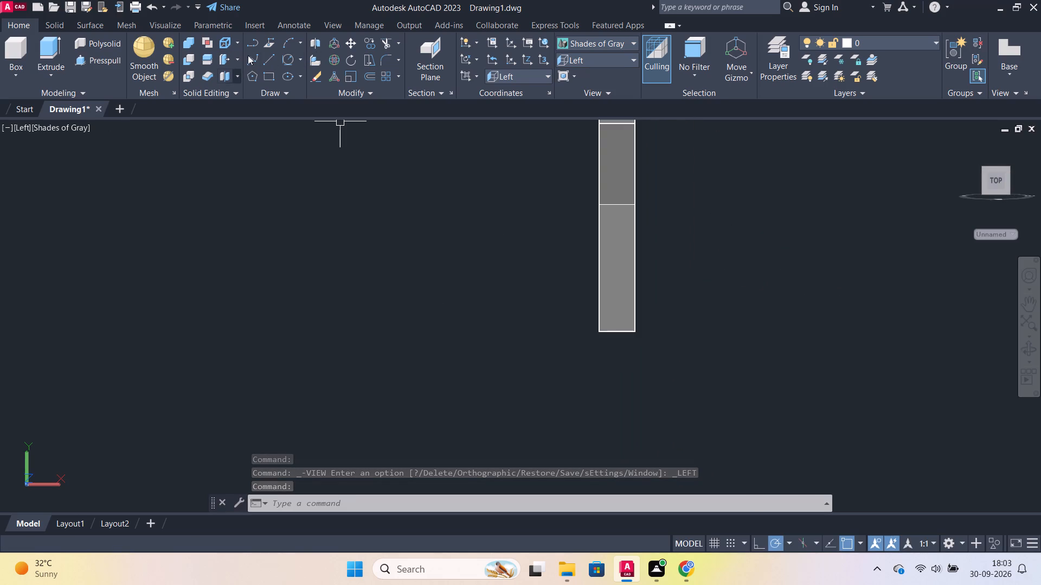
left_click(271, 57)
left_click(284, 307)
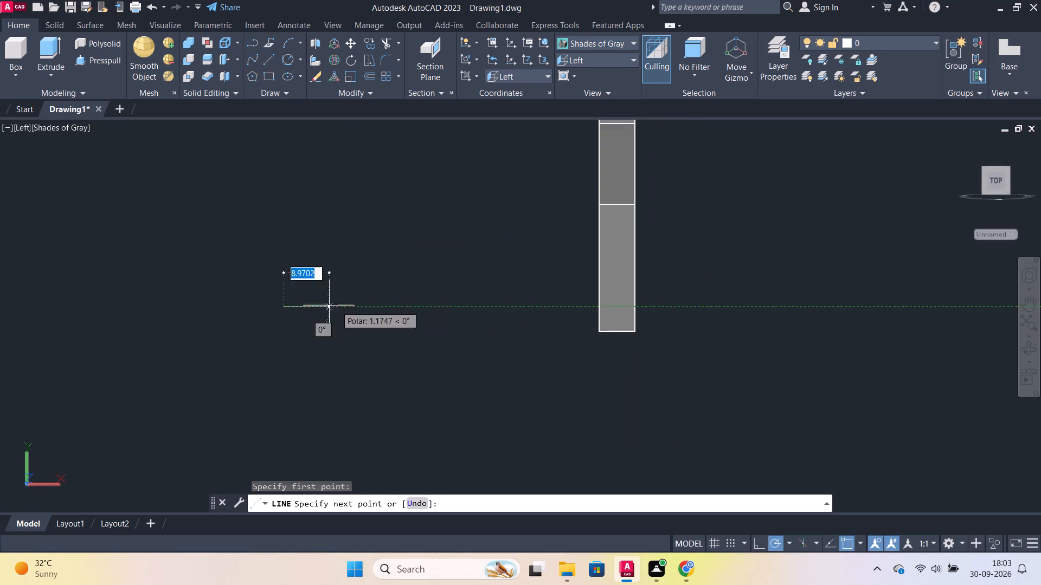
type("22")
key("Return")
Complete the rectangular profile from the base line's free end with sides of 15, 22 and 15 units.
scroll(372, 216, "up", 3)
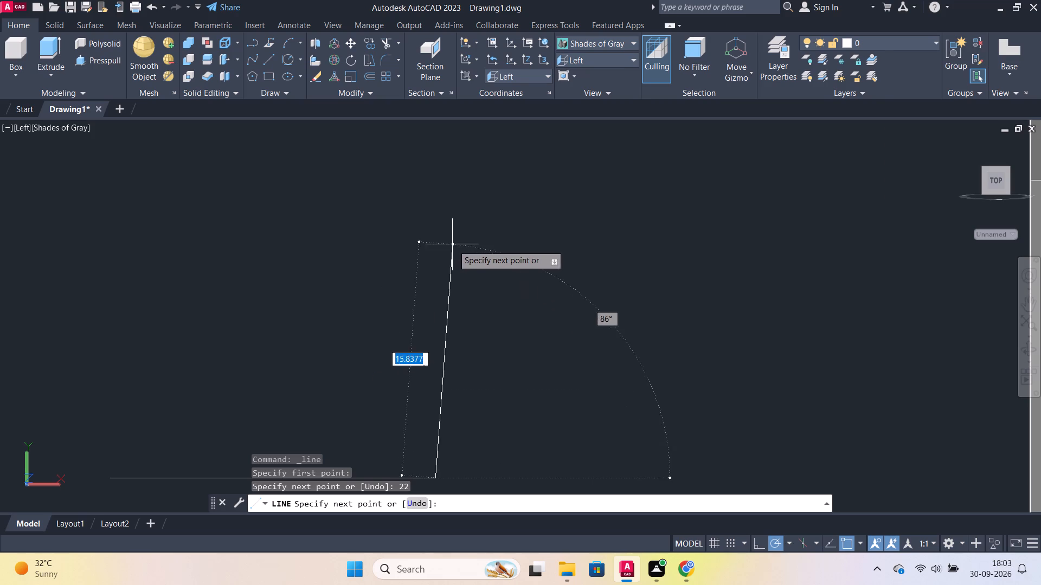
scroll(453, 245, "down", 1)
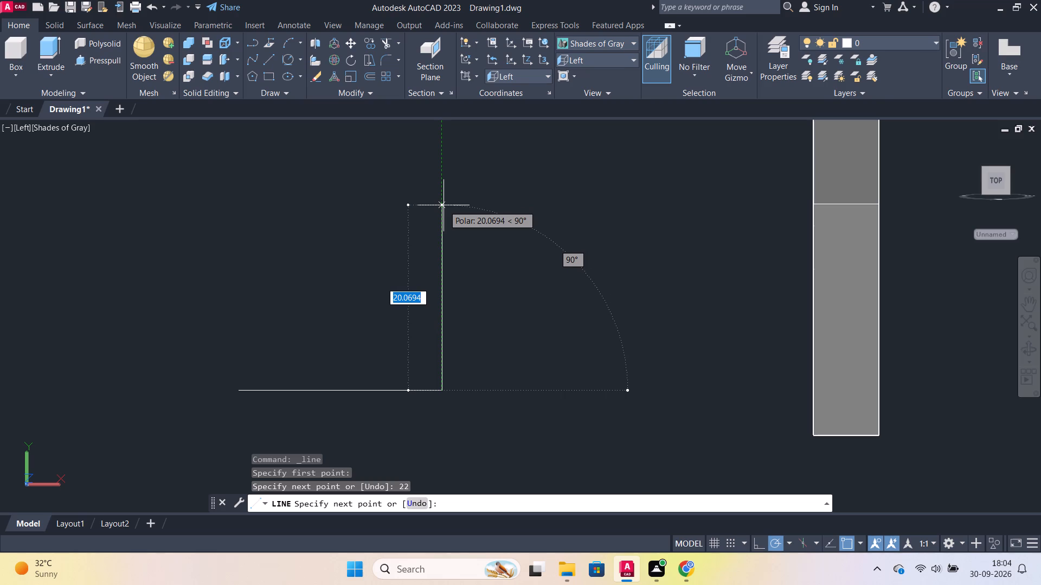
type("15")
key("Return")
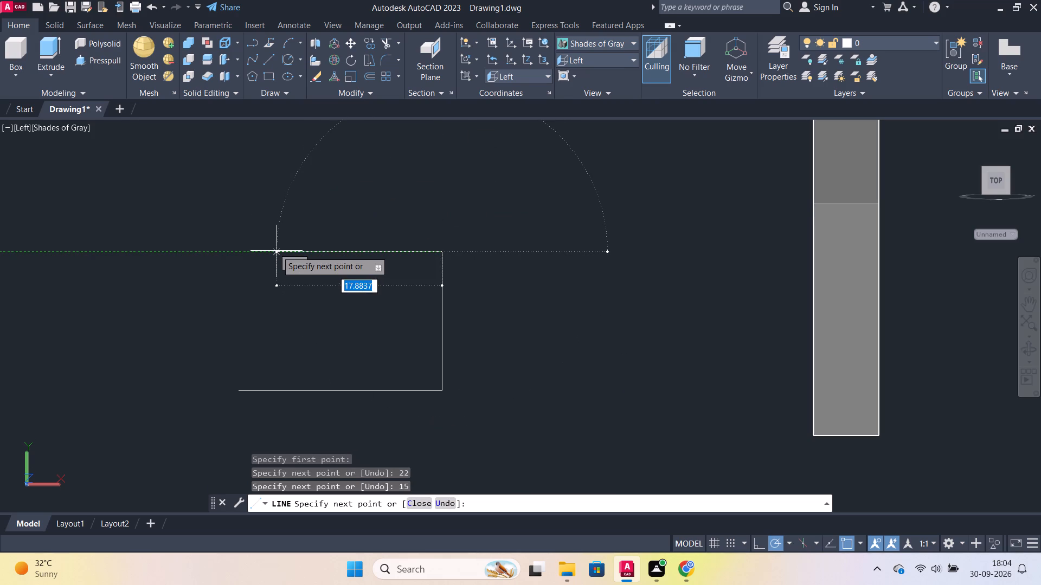
type("22")
key("Return")
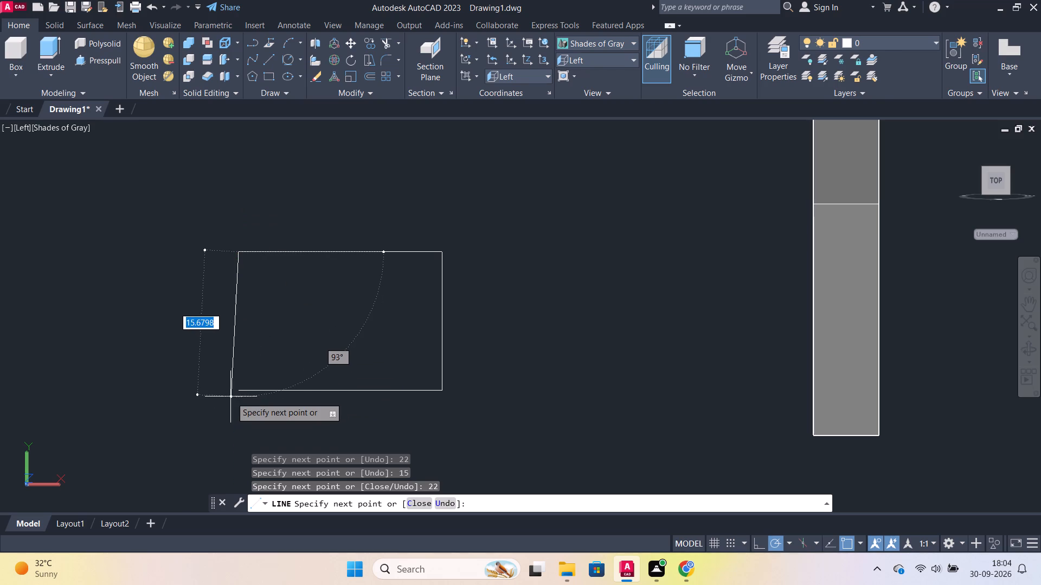
type("15")
key("Return")
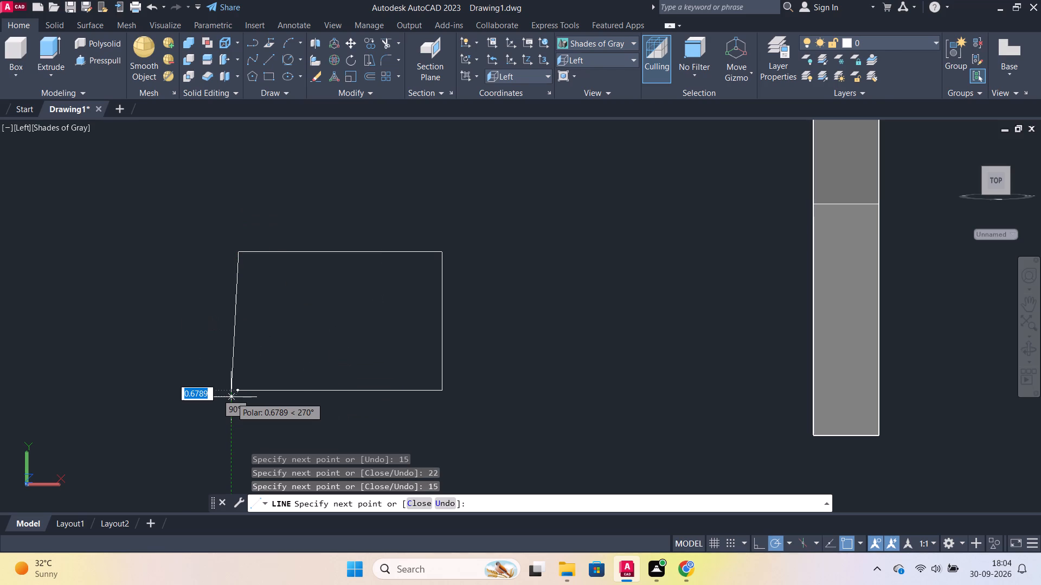
key("ctrl+z")
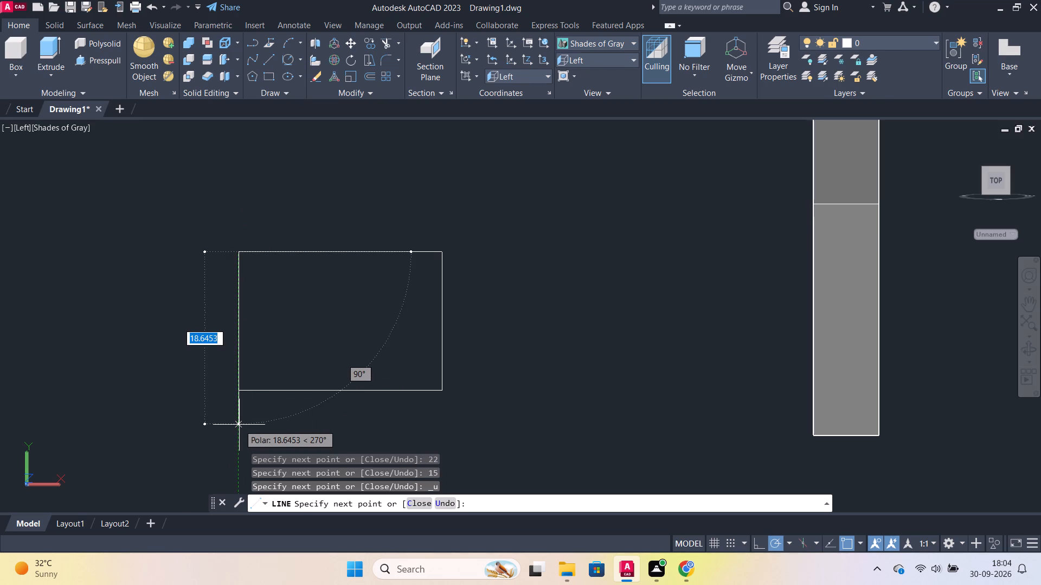
type("15")
key("Return")
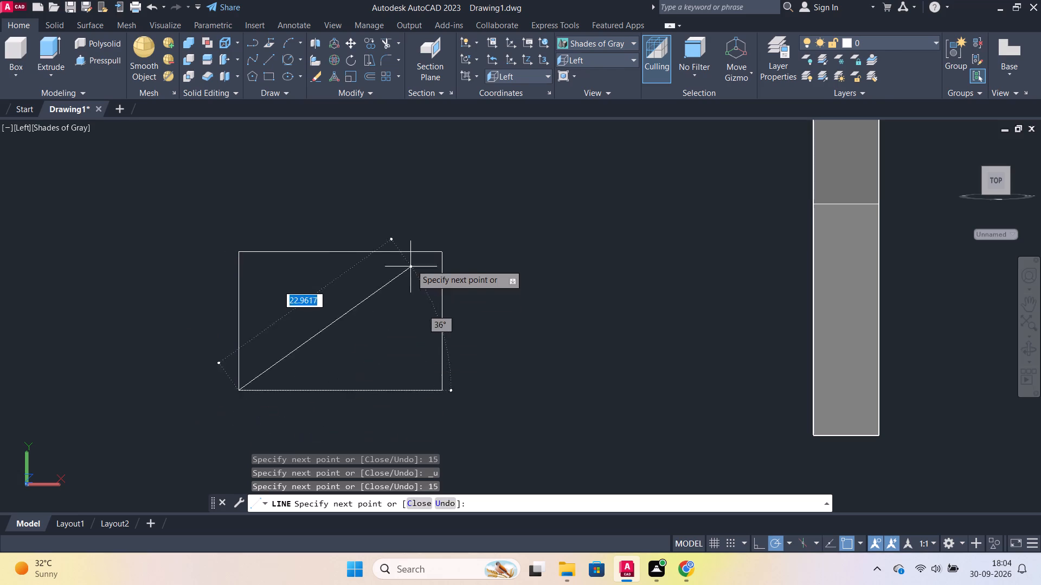
key("Escape")
From an orbited angle, presspull the area enclosed by the 22 by 15 rectangle 15 units into a solid block.
scroll(550, 224, "down", 1)
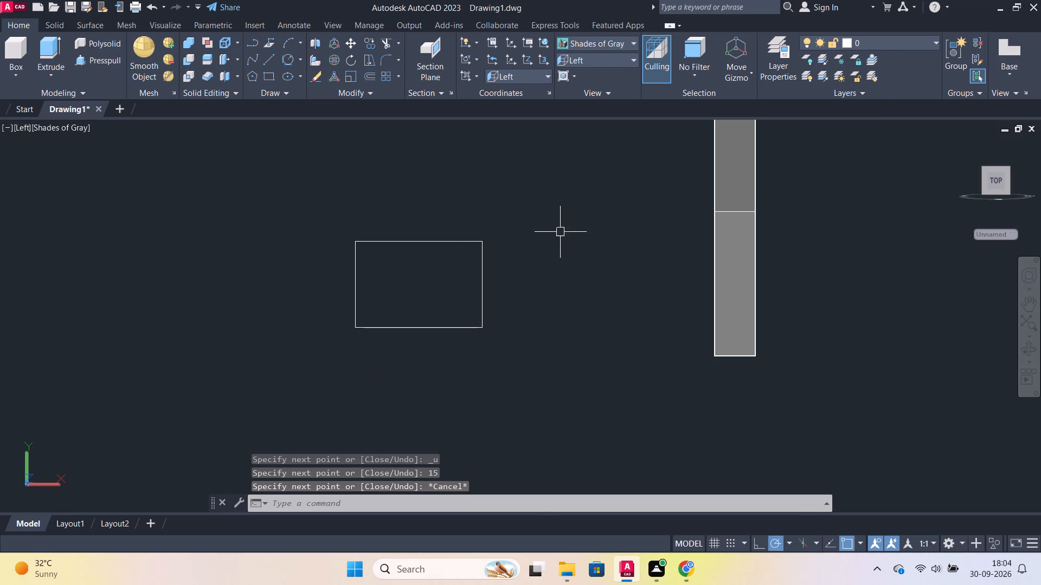
middle_click_drag(586, 248, 569, 253, "shift")
scroll(590, 250, "up", 2)
scroll(594, 238, "down", 1)
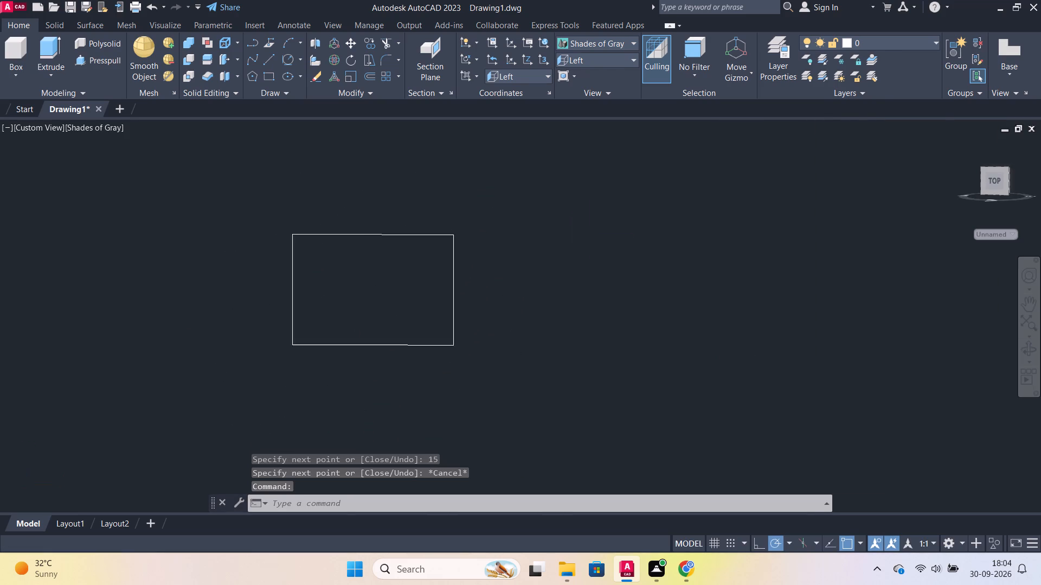
scroll(594, 238, "down", 4)
middle_click_drag(635, 221, 603, 238, "shift")
scroll(501, 283, "up", 1)
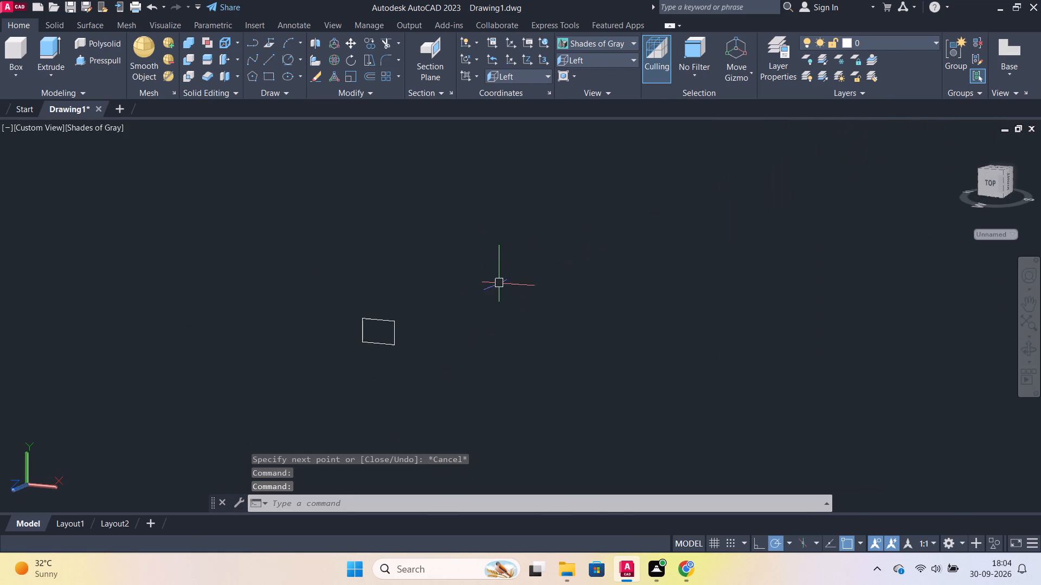
scroll(497, 284, "up", 1)
left_click_drag(203, 299, 238, 299)
left_click(396, 399)
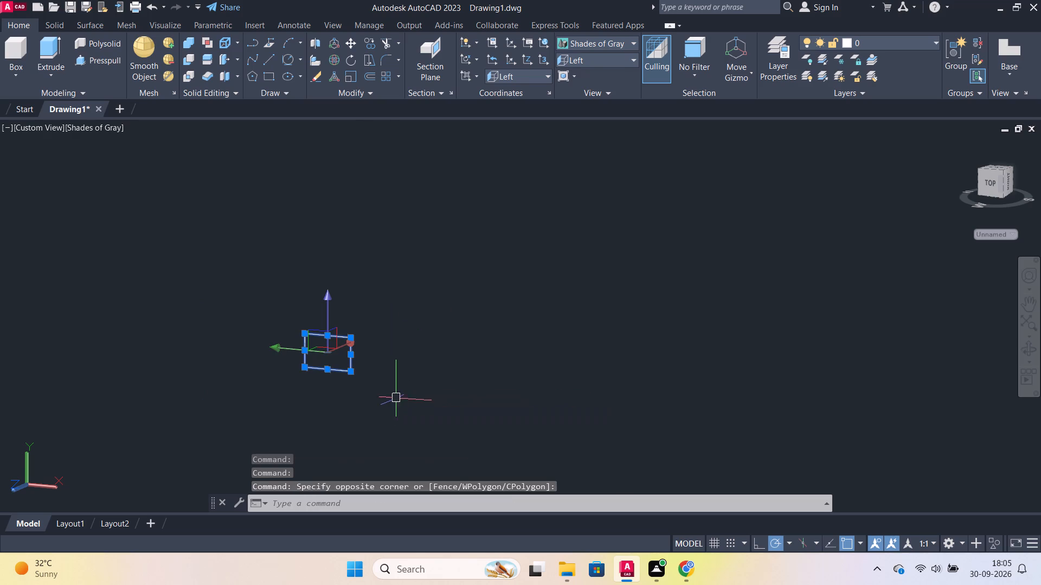
left_click(84, 57)
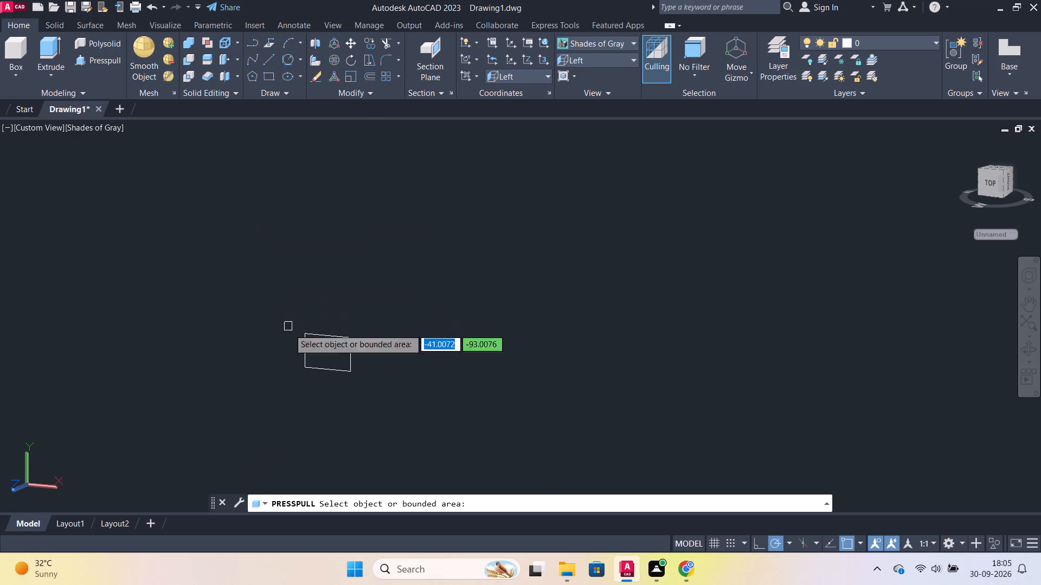
left_click(328, 357)
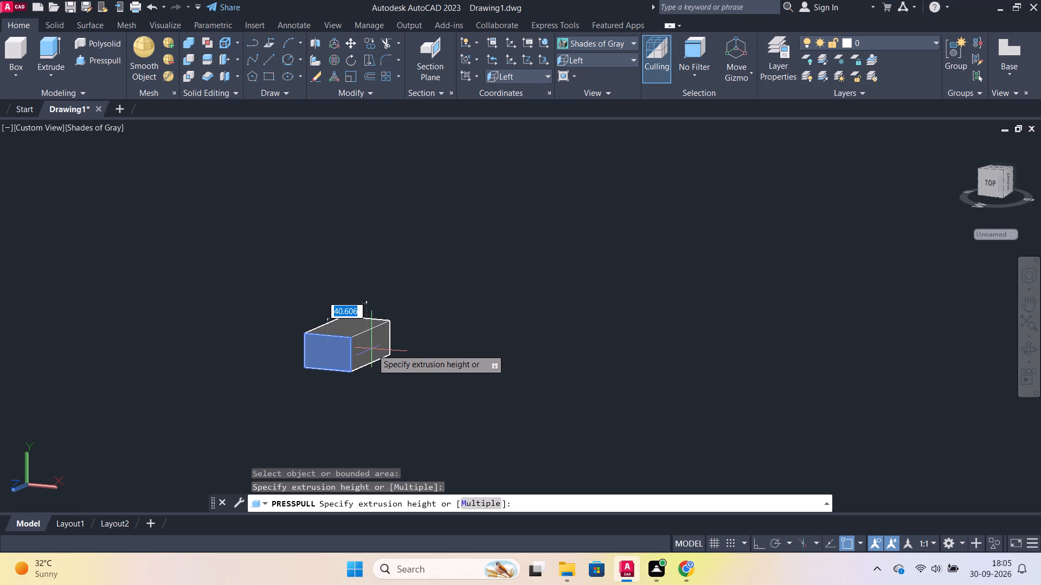
scroll(372, 349, "up", 2)
scroll(369, 349, "down", 1)
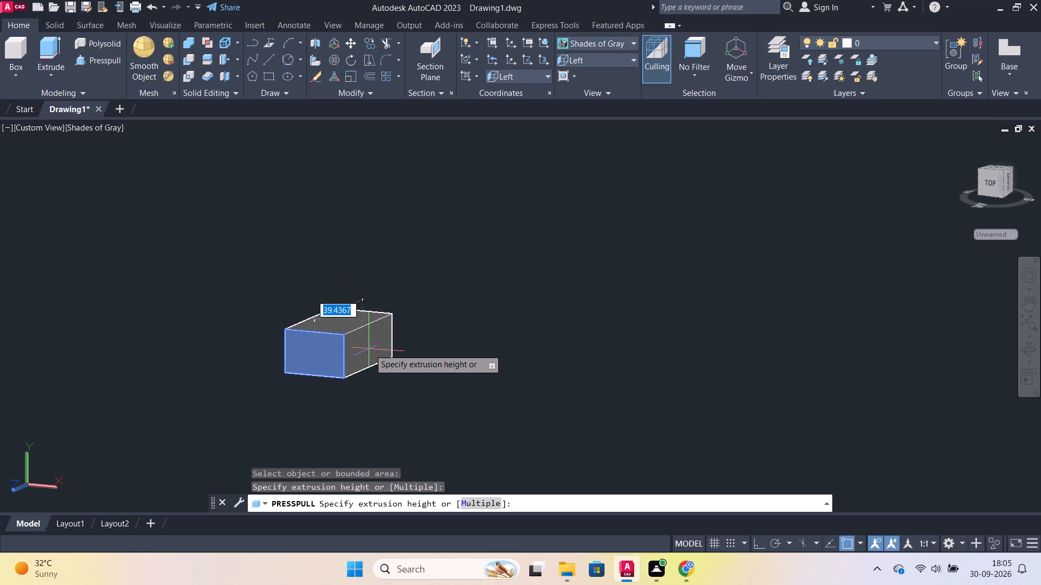
scroll(346, 350, "up", 2)
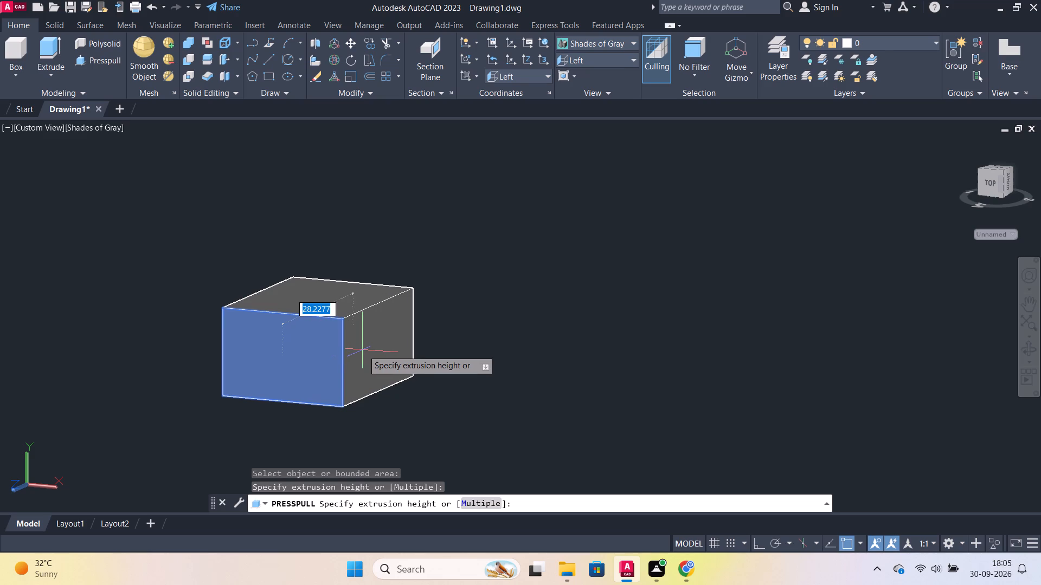
type("15")
key("Return")
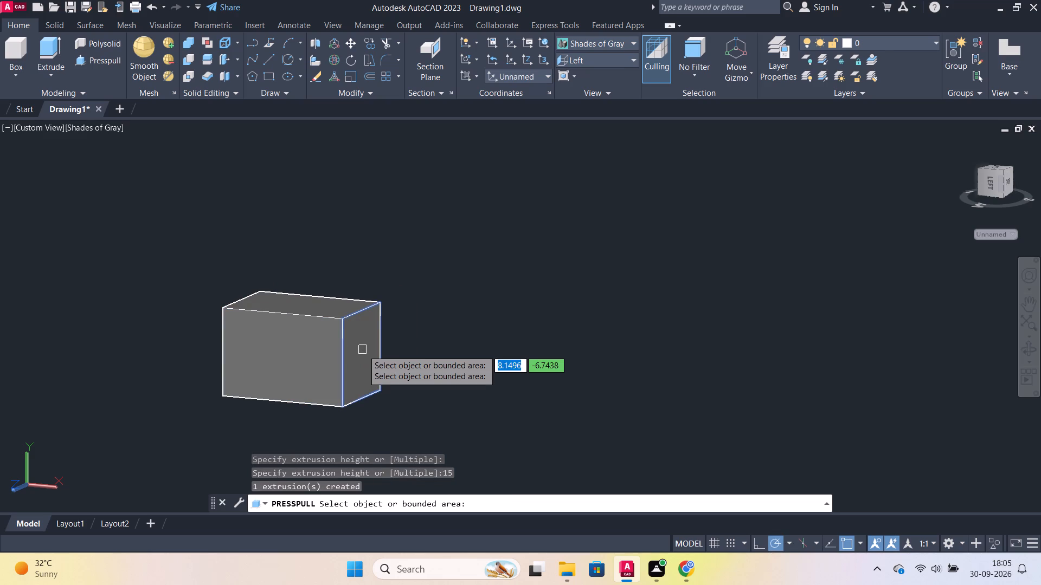
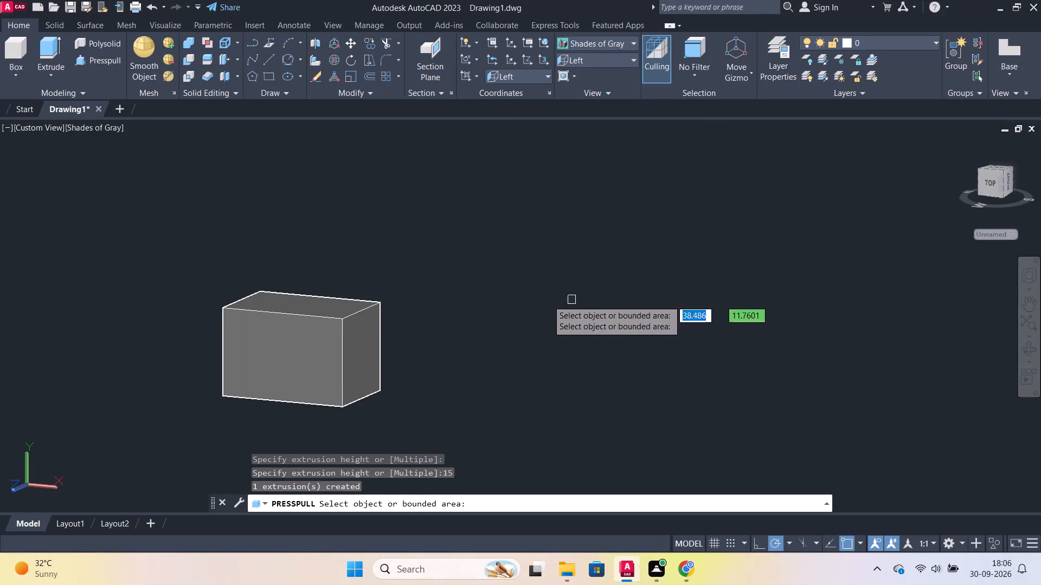
Move the upright stepped-leg solid by its bottom front corner onto the matching top corner of the 22 by 15 by 15 block.
scroll(480, 295, "up", 1)
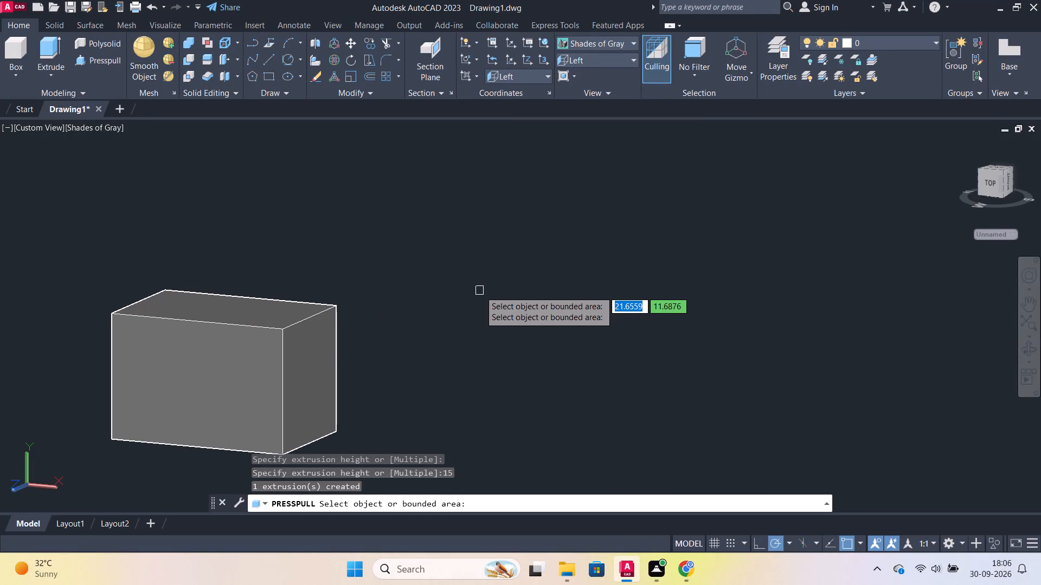
scroll(321, 313, "down", 3)
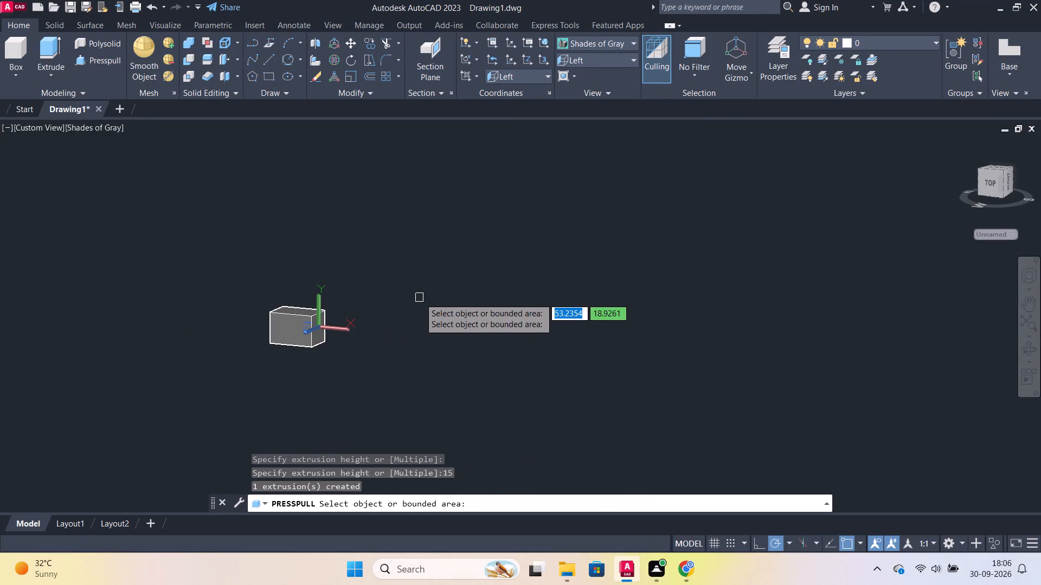
scroll(369, 330, "up", 2)
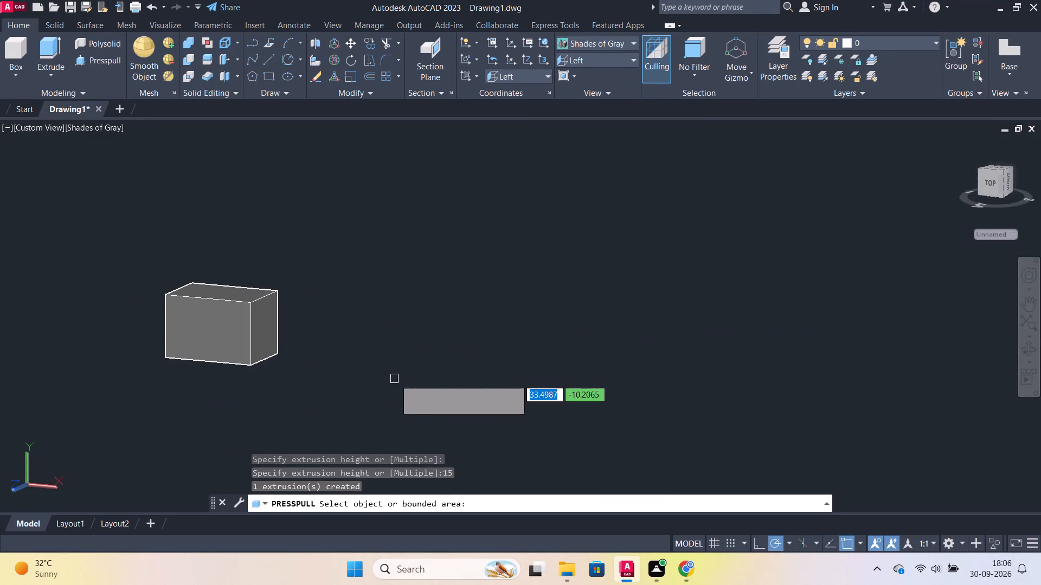
key("Escape")
scroll(343, 351, "down", 2)
scroll(383, 318, "down", 1)
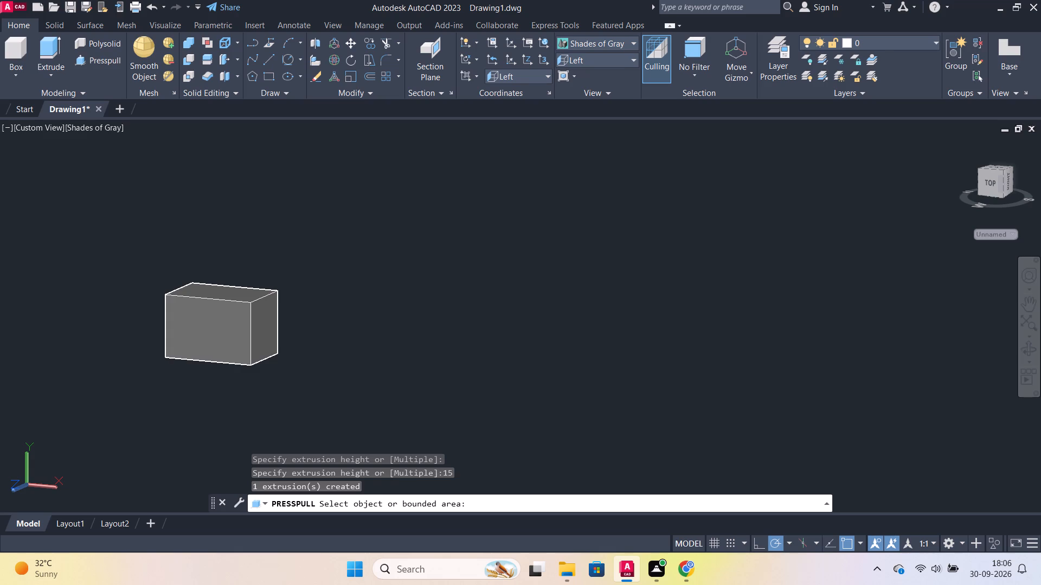
scroll(383, 318, "down", 2)
scroll(417, 307, "up", 4)
scroll(420, 308, "down", 5)
scroll(427, 318, "up", 3)
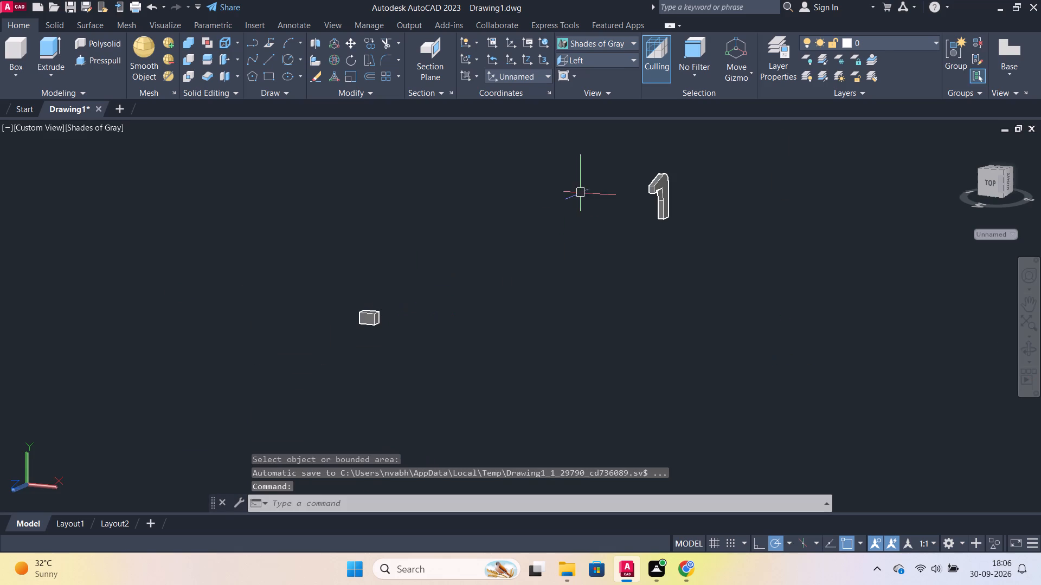
left_click(618, 156)
left_click(705, 252)
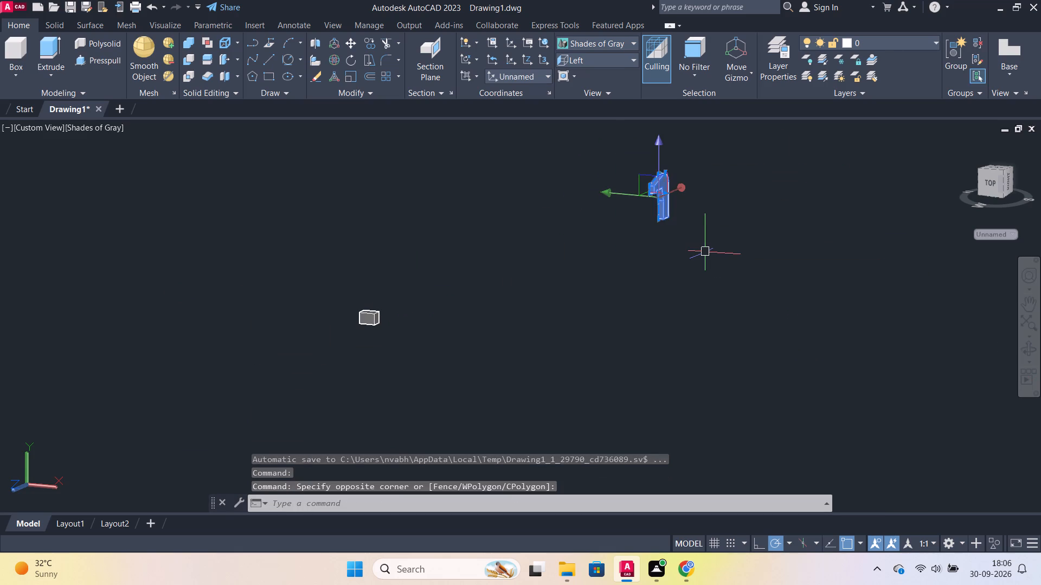
scroll(679, 238, "up", 4)
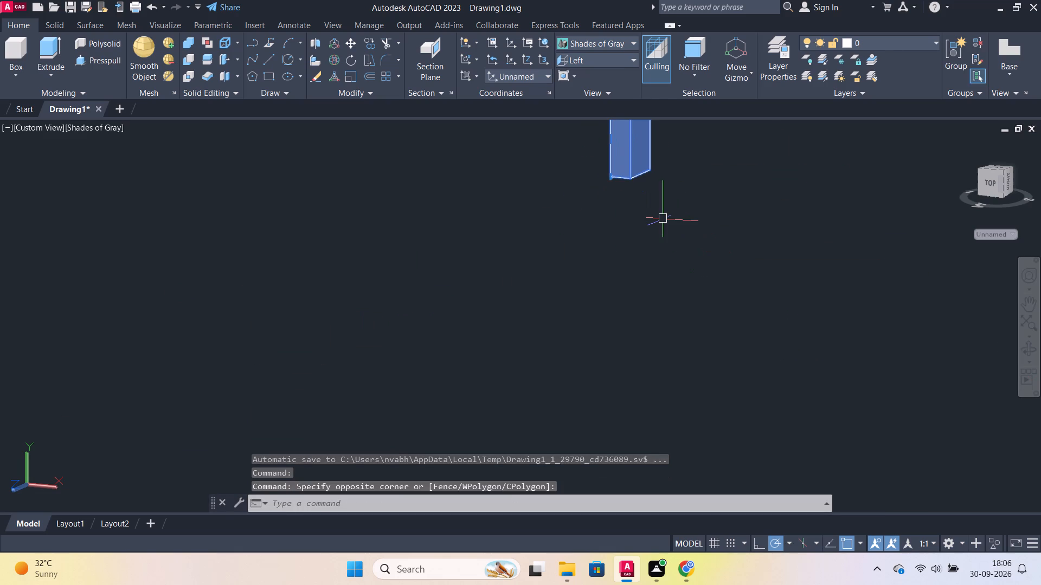
key("m")
key("Return")
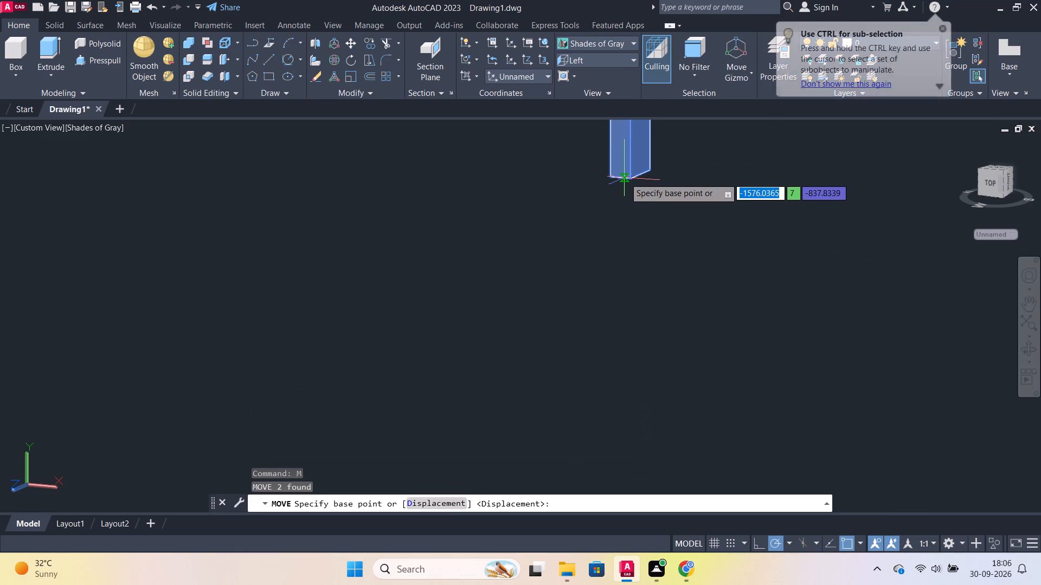
left_click(631, 178)
scroll(420, 305, "down", 2)
middle_click_drag(120, 323, 275, 287)
scroll(150, 418, "up", 4)
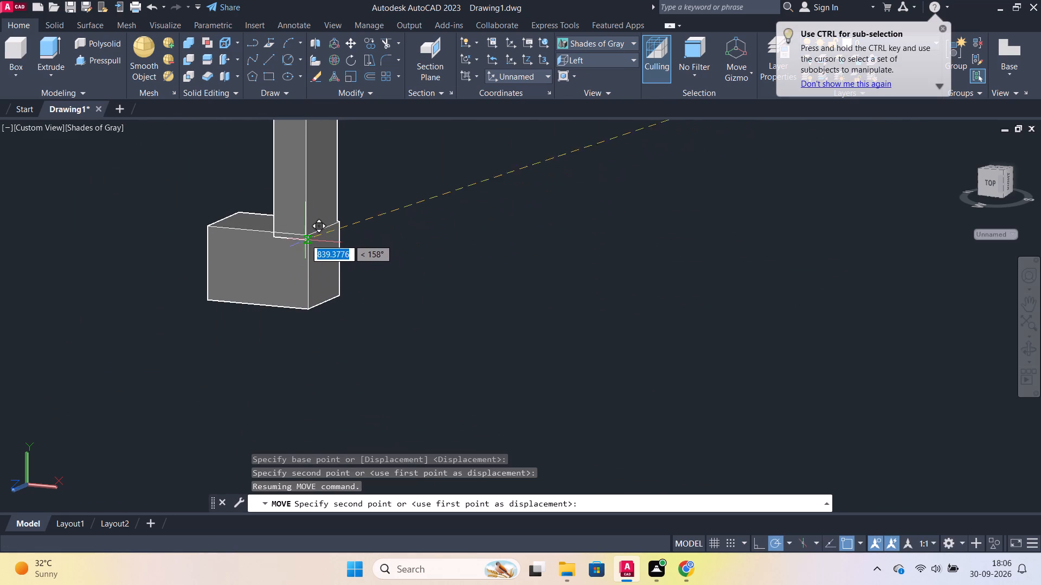
scroll(305, 236, "up", 3)
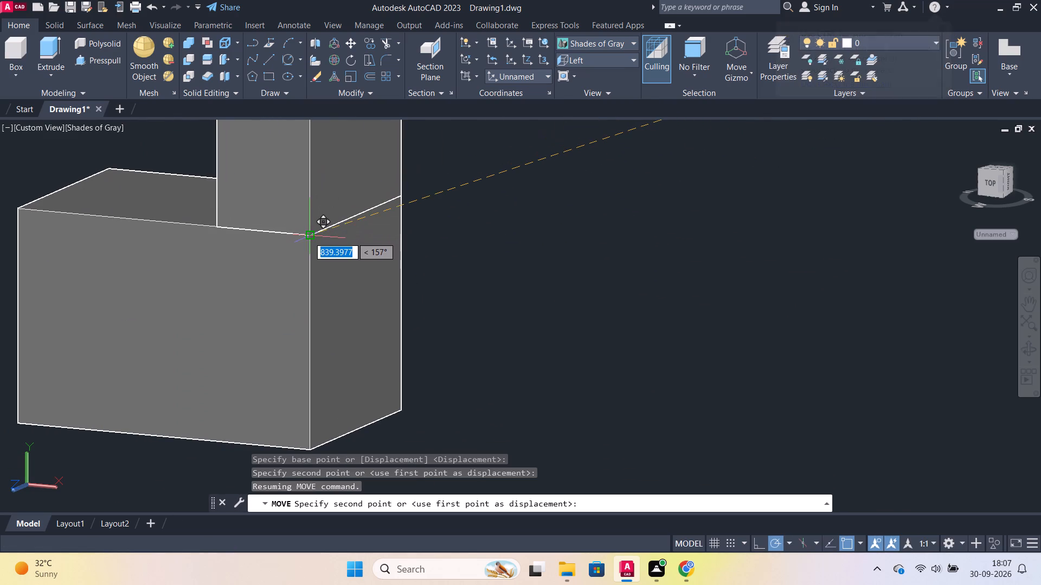
left_click(309, 237)
scroll(467, 245, "down", 4)
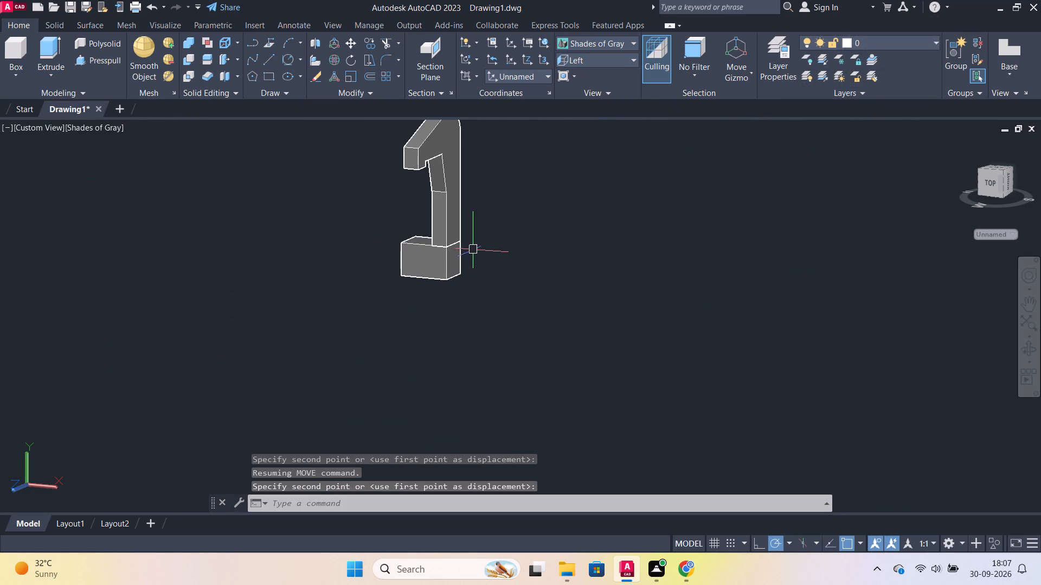
Copy the upright solid by its other bottom front corner to the top corner at the opposite end of the block's 22-unit edge.
middle_click_drag(516, 291, 573, 356)
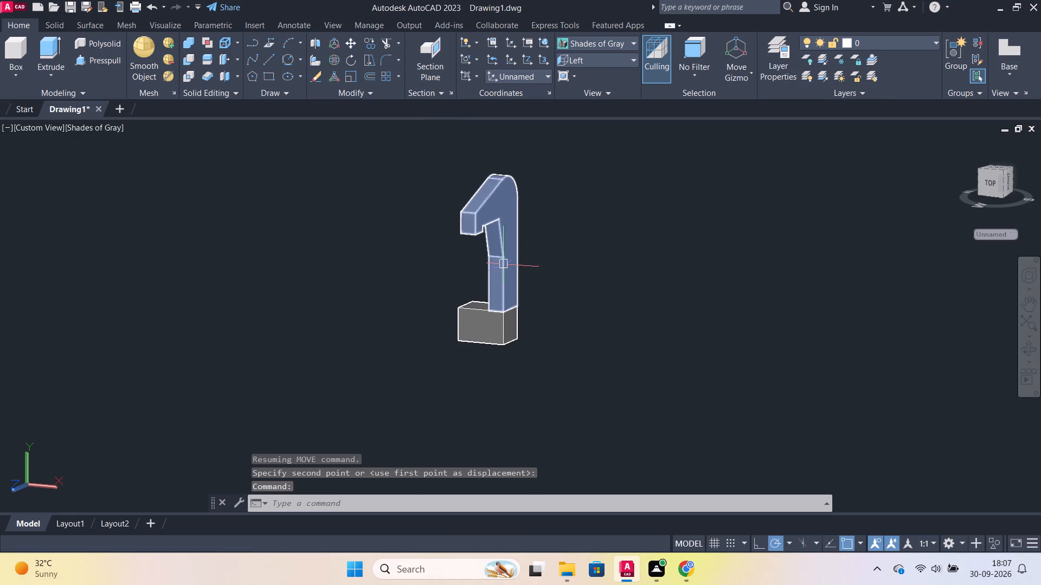
left_click(504, 264)
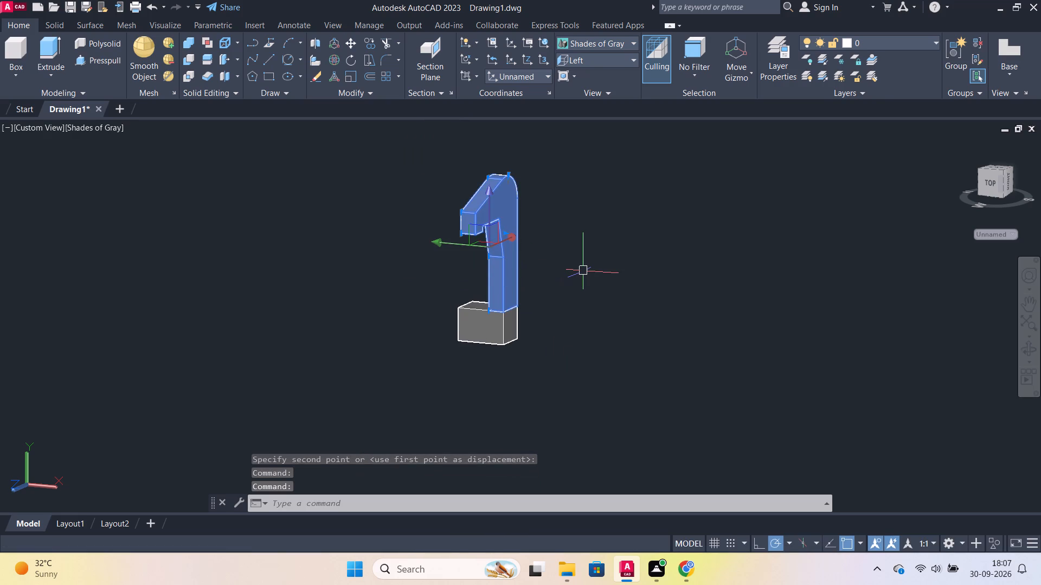
type("co")
key("Return")
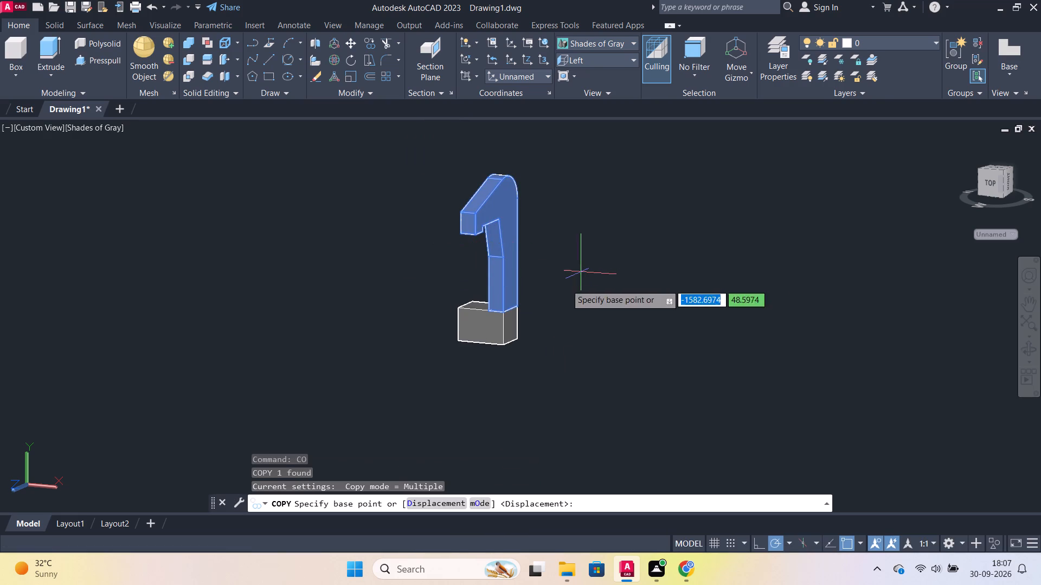
scroll(511, 305, "up", 5)
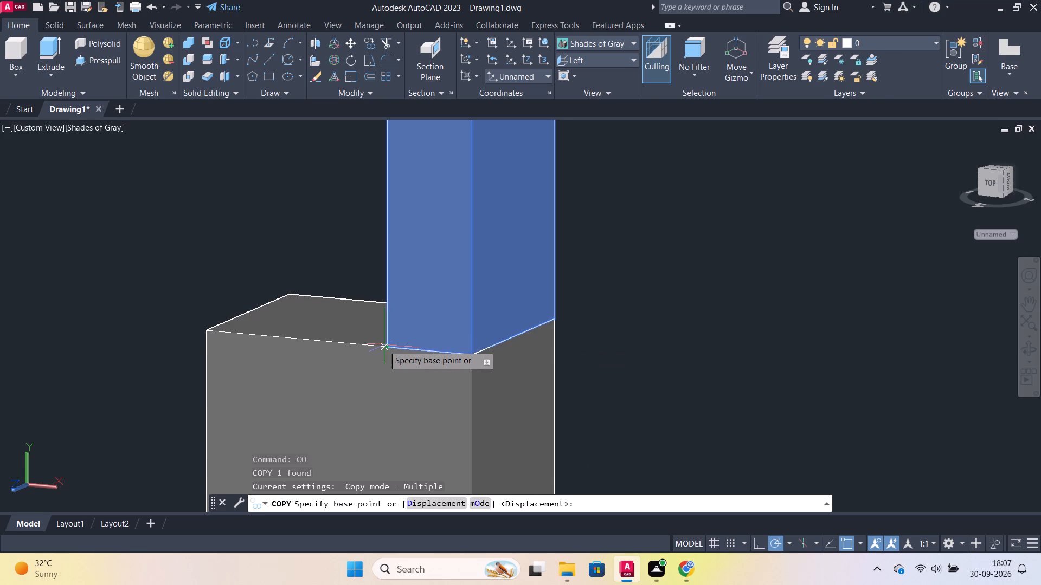
scroll(387, 344, "up", 3)
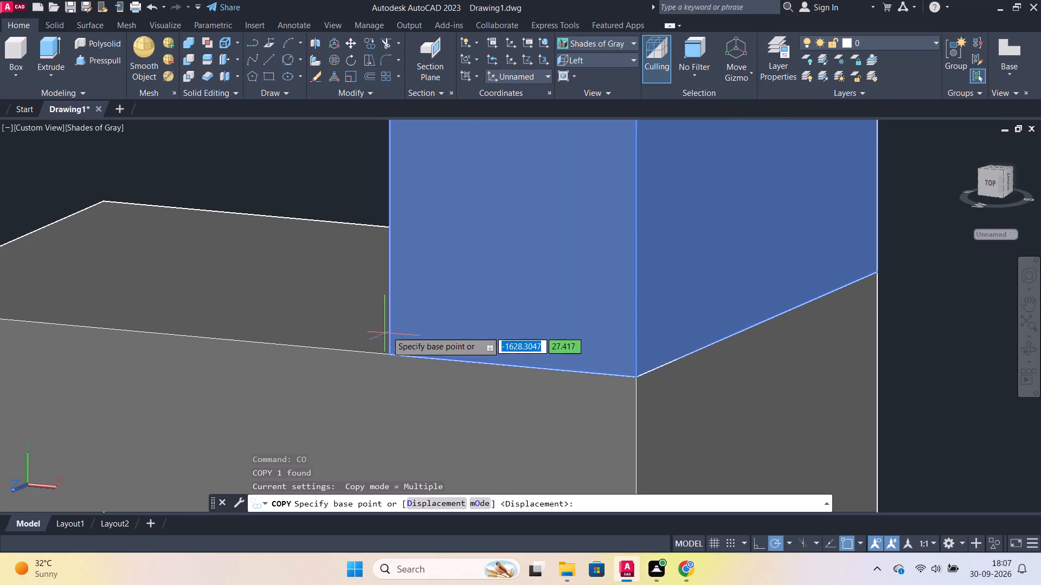
left_click_drag(392, 355, 384, 353)
scroll(277, 336, "down", 2)
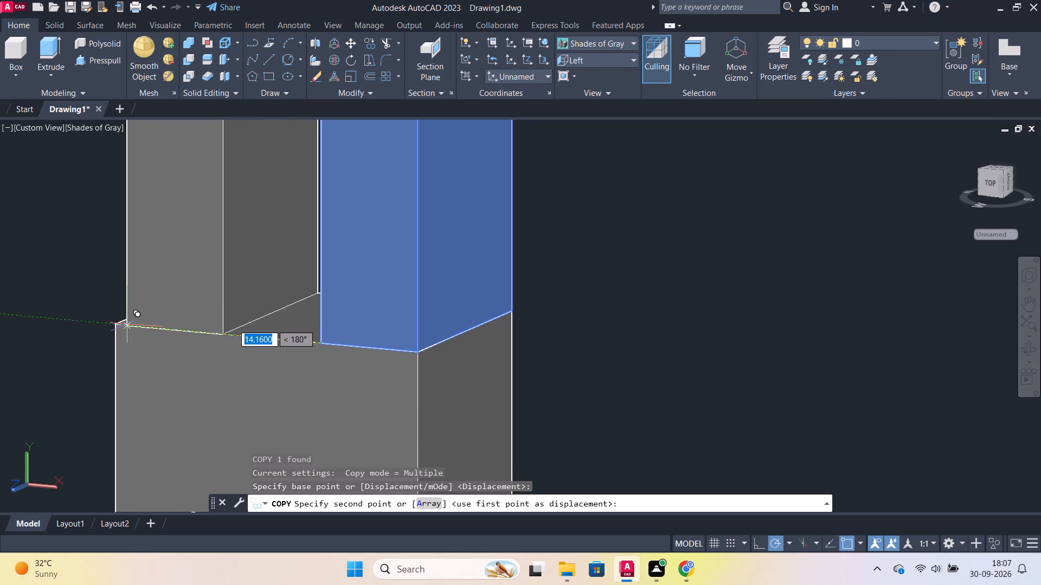
left_click(115, 324)
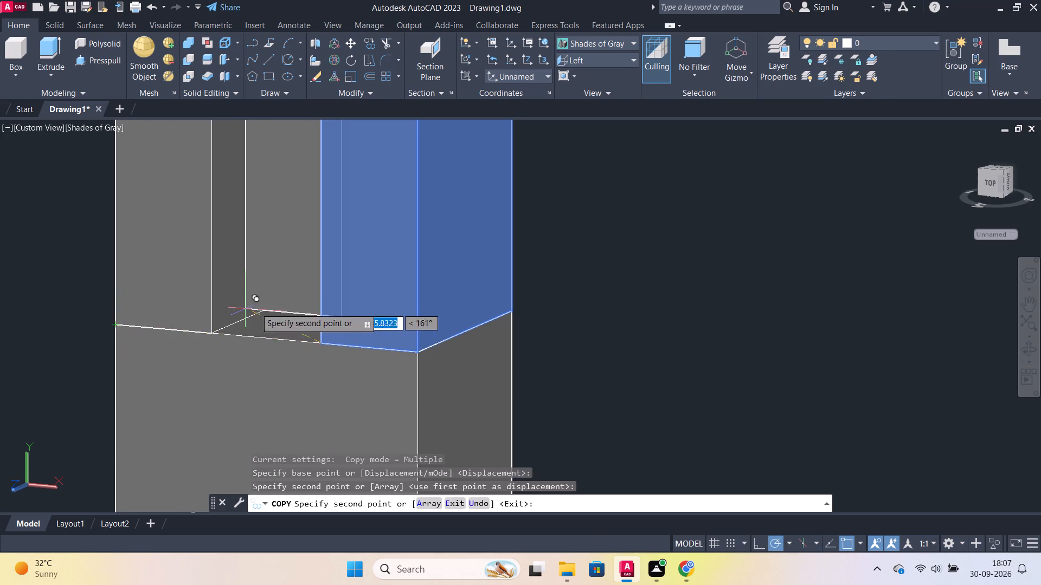
scroll(270, 308, "down", 3)
key("Escape")
scroll(513, 320, "down", 1)
scroll(464, 327, "up", 1)
Examine the two parallel upright solids and their base block from several orbited angles.
middle_click_drag(537, 294, 479, 290, "shift")
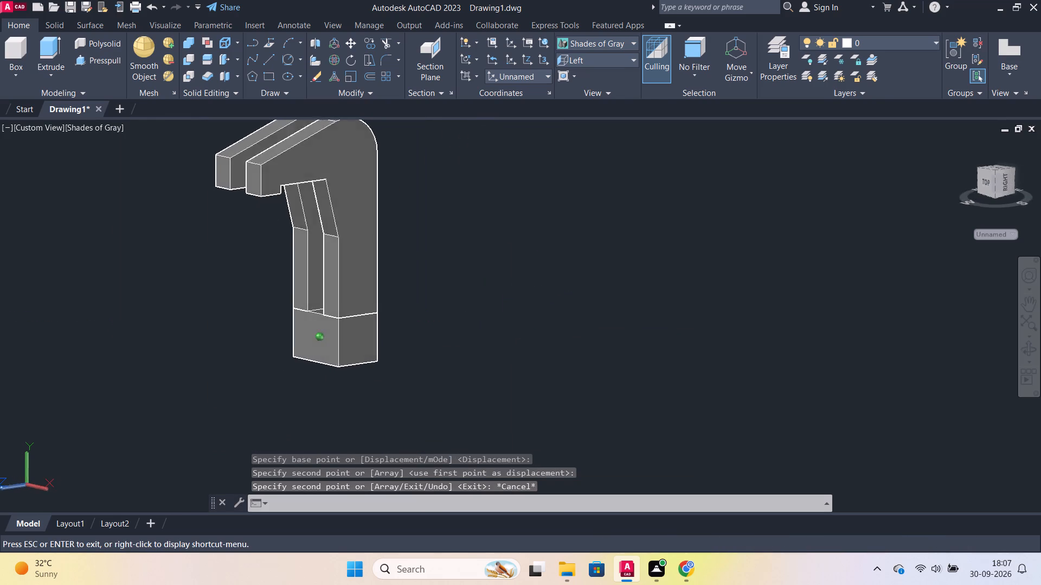
middle_click_drag(479, 290, 567, 288, "shift")
middle_click_drag(347, 330, 348, 295, "shift")
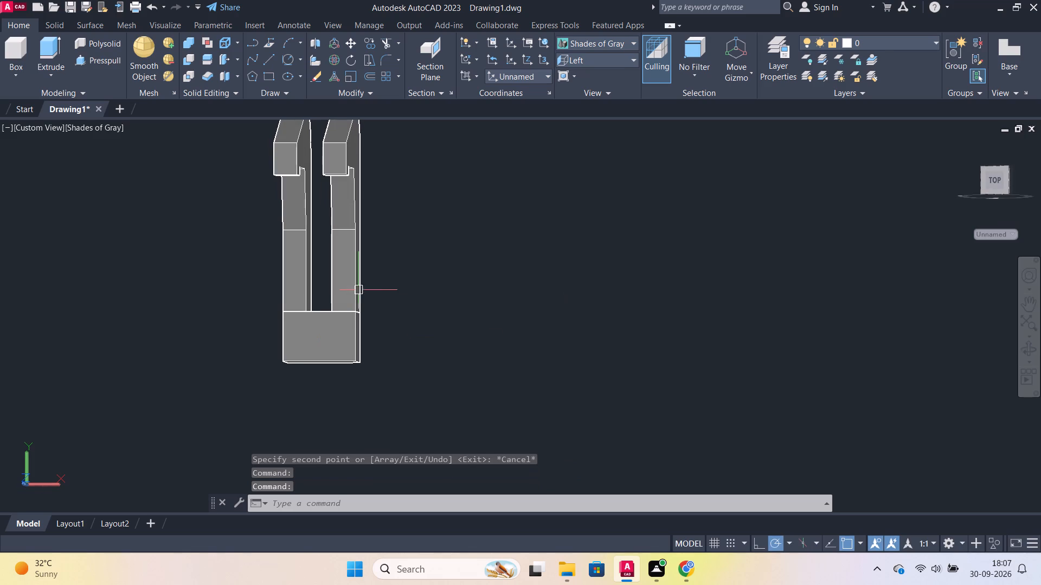
scroll(478, 320, "up", 1)
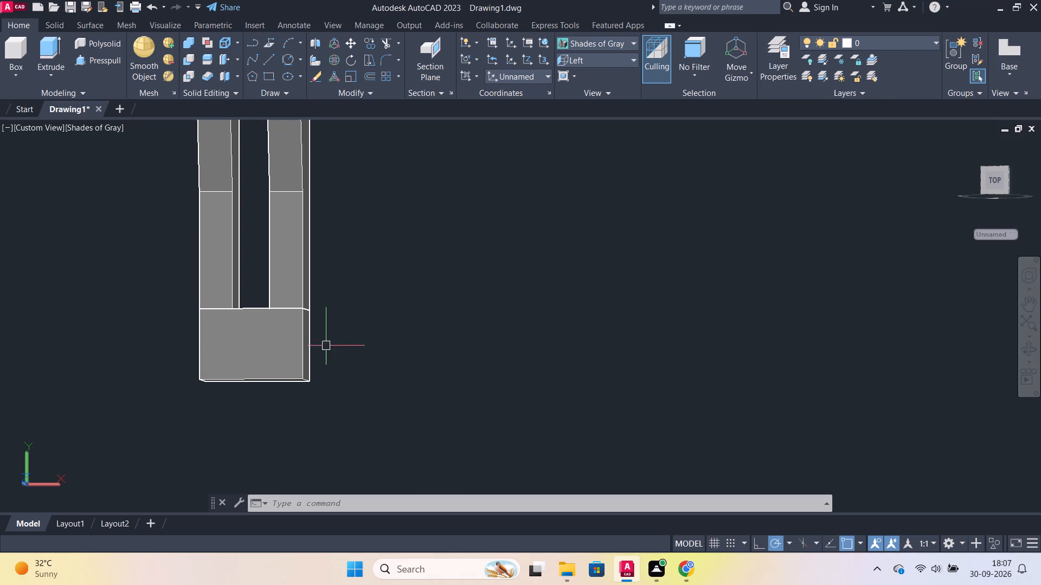
scroll(446, 283, "up", 2)
scroll(446, 280, "down", 3)
middle_click_drag(391, 275, 312, 287, "shift")
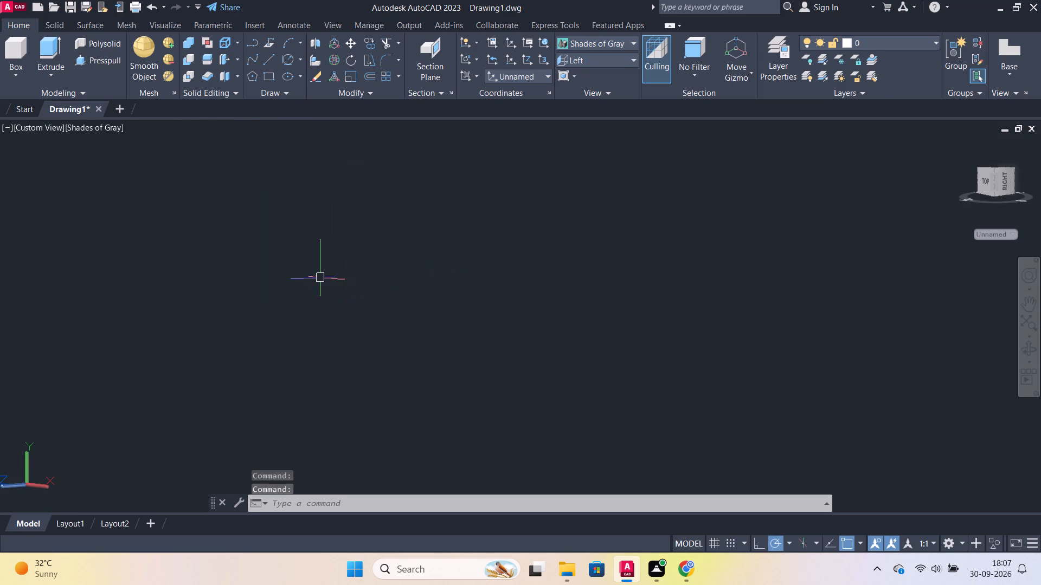
scroll(332, 291, "down", 3)
scroll(193, 320, "up", 3)
middle_click_drag(175, 294, 388, 326)
scroll(414, 327, "up", 2)
Compare the assembly in the Right and Left standard views, finishing in the Right view.
left_click(575, 61)
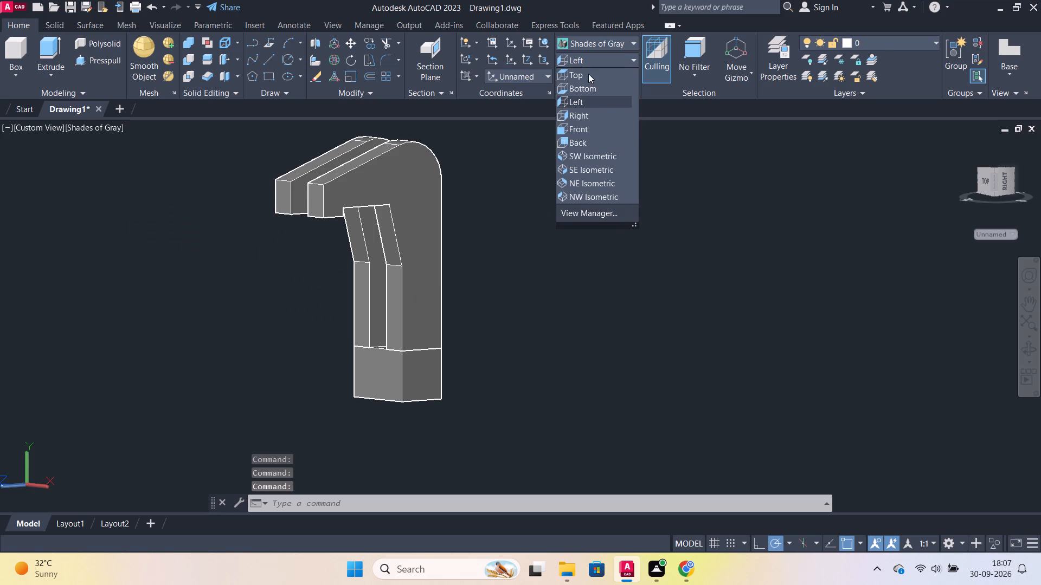
left_click(596, 116)
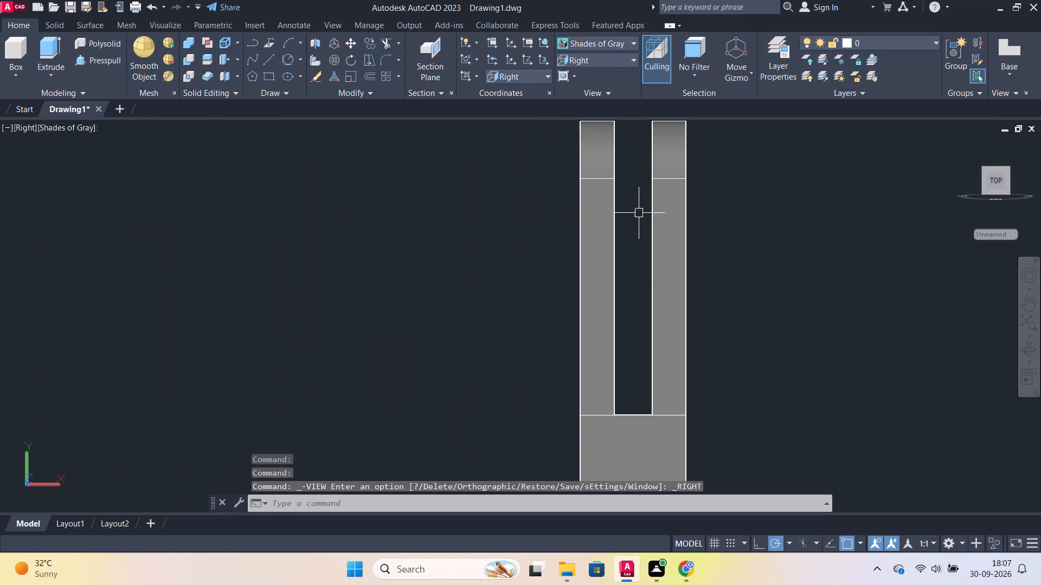
left_click(595, 57)
left_click(590, 106)
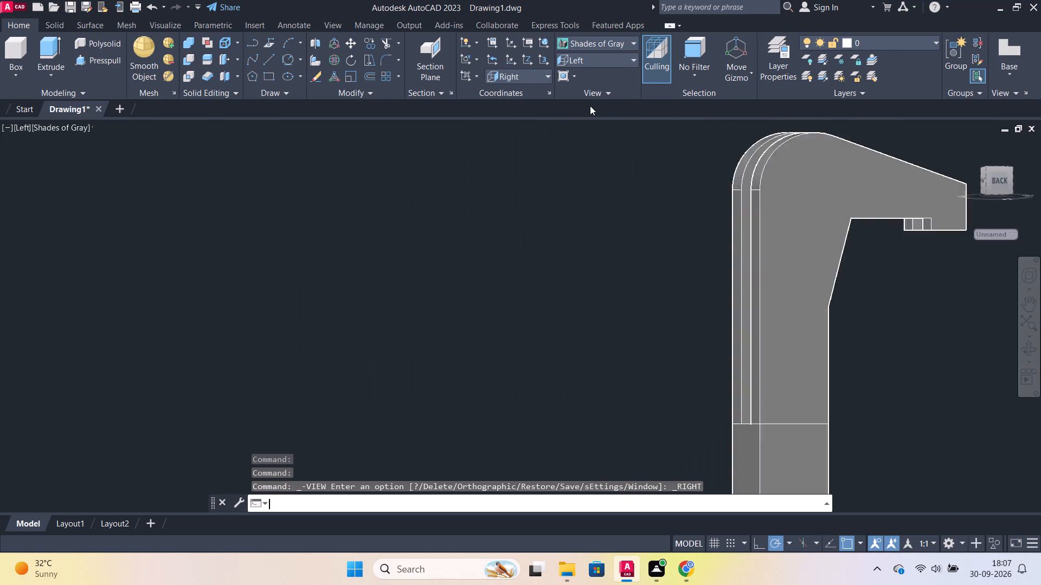
left_click(587, 58)
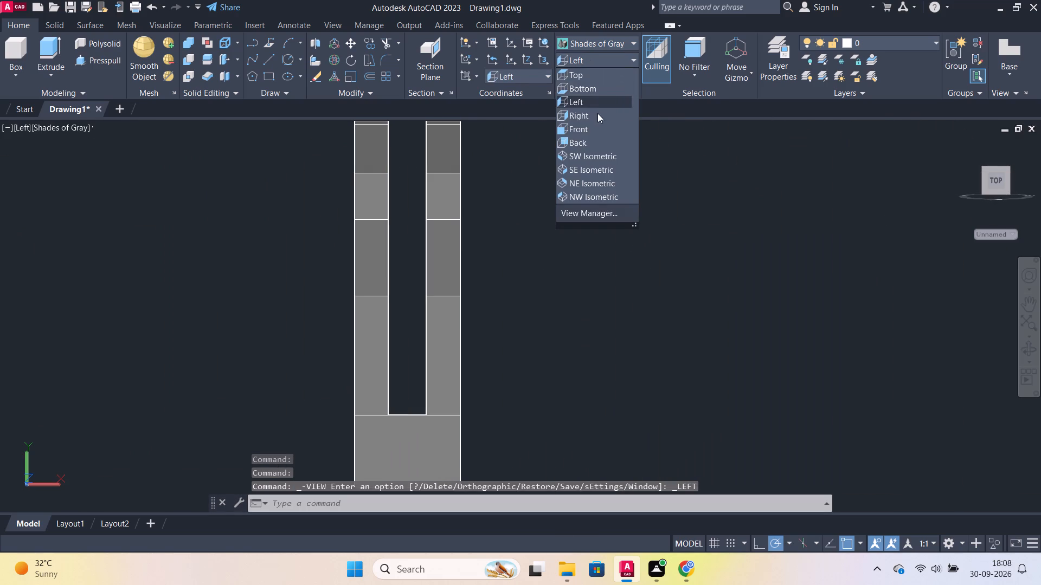
left_click(584, 118)
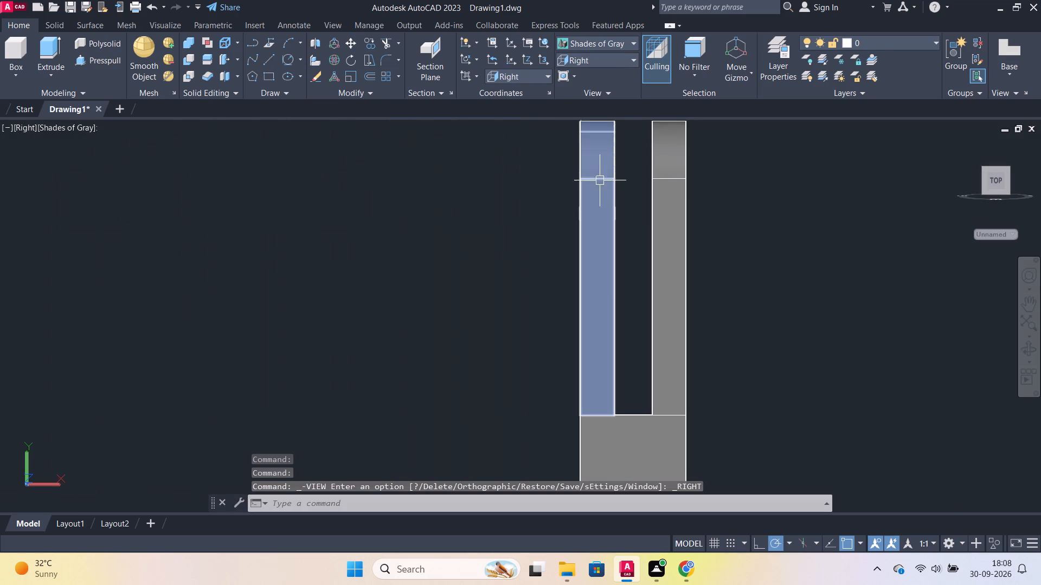
Switch to the Front standard view and examine the assembly's full profile from the base block to the hooked arm.
left_click(575, 59)
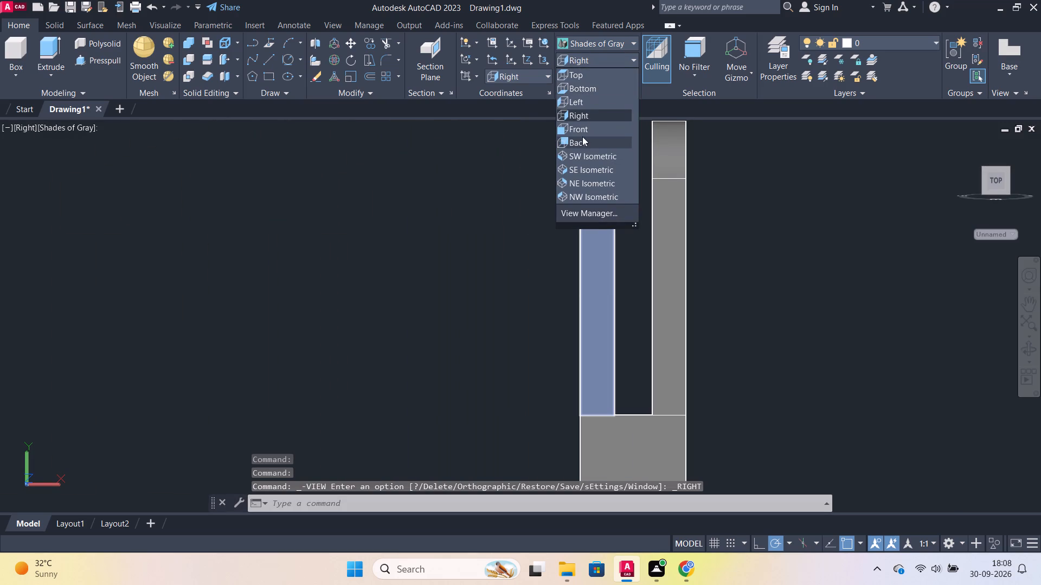
left_click(582, 132)
scroll(467, 235, "down", 2)
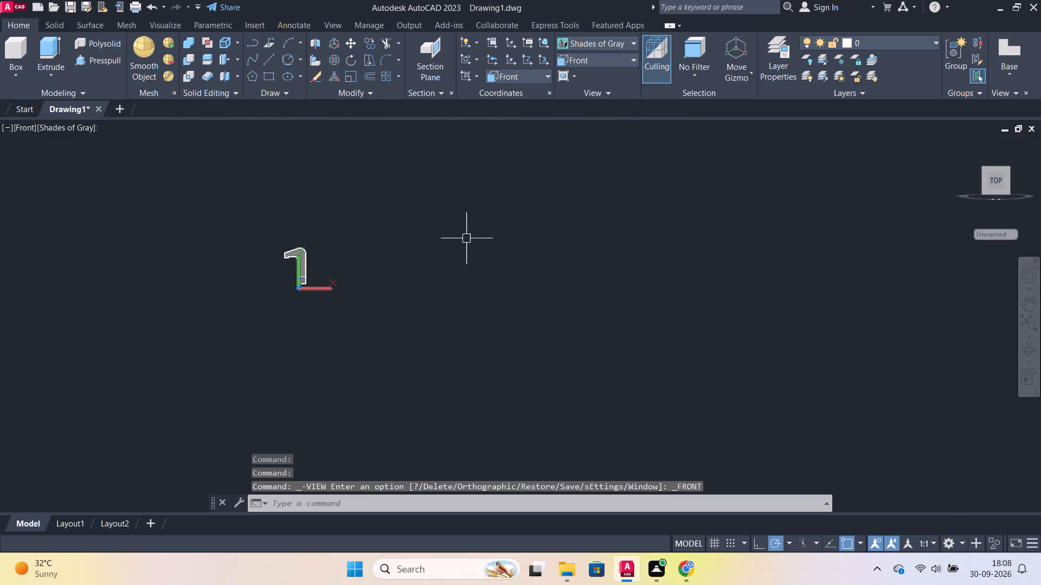
scroll(335, 265, "up", 7)
middle_click_drag(295, 256, 539, 244)
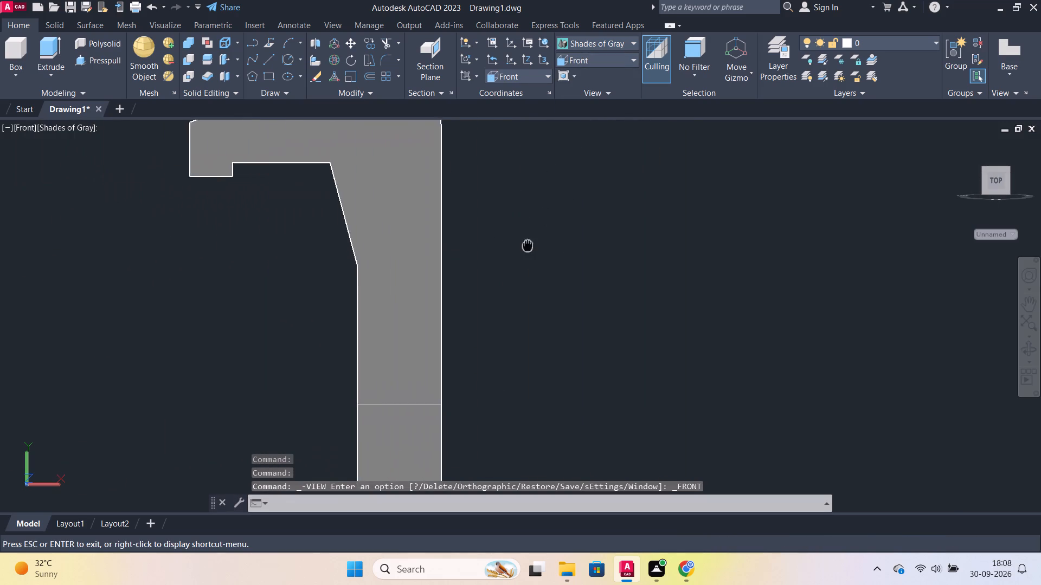
middle_click_drag(539, 244, 598, 243)
scroll(578, 263, "down", 1)
scroll(583, 267, "up", 1)
middle_click_drag(583, 270, 653, 199)
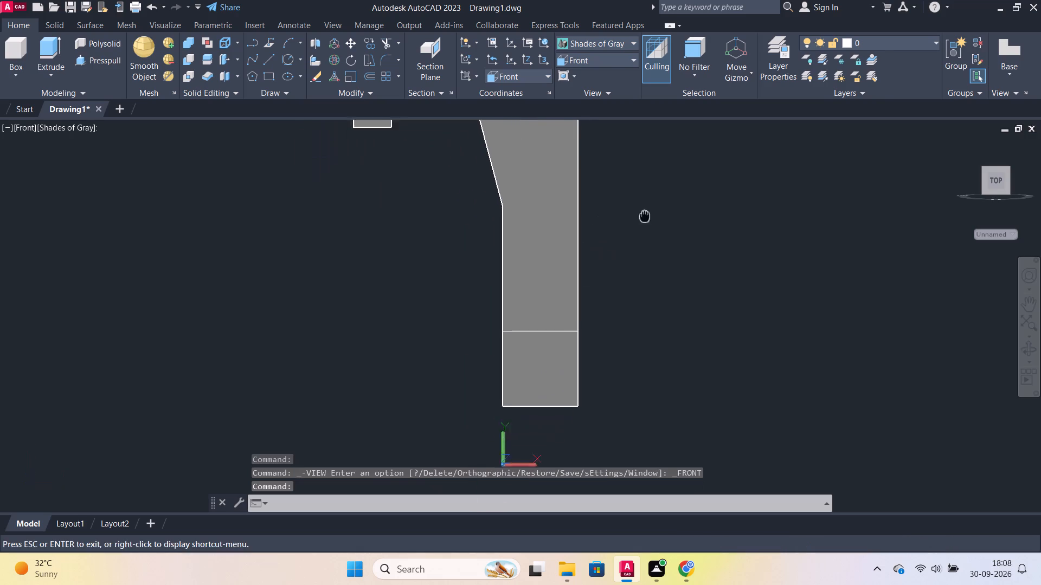
middle_click_drag(653, 199, 657, 192)
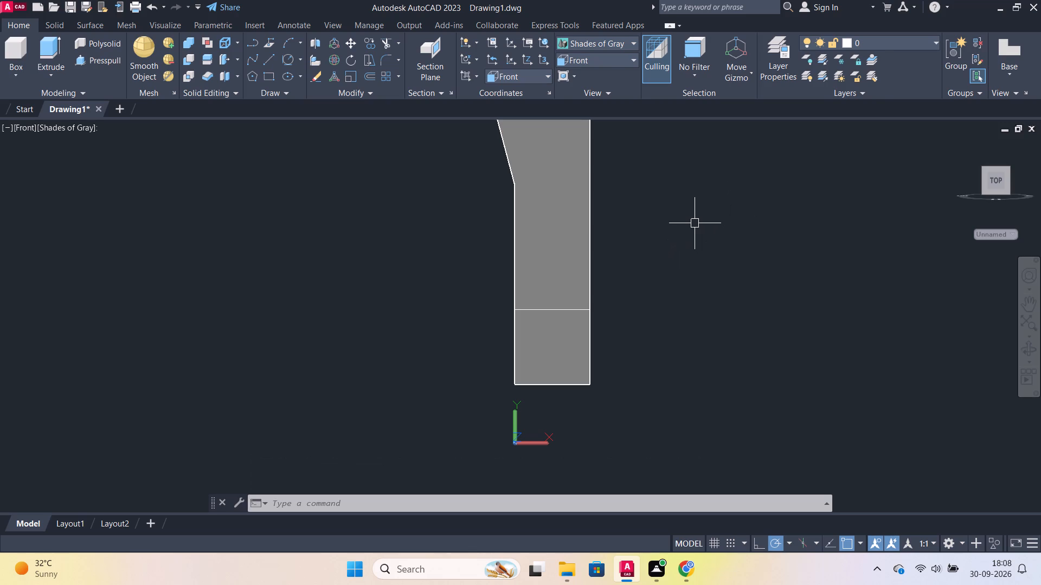
scroll(695, 224, "up", 1)
scroll(680, 224, "down", 2)
scroll(660, 192, "up", 1)
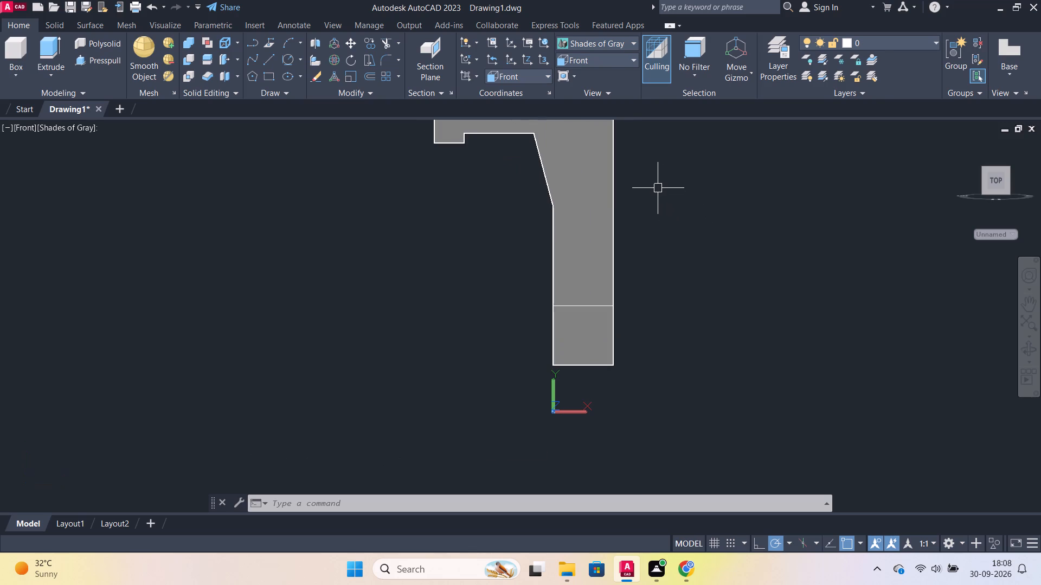
middle_click_drag(651, 216, 647, 231)
middle_click_drag(666, 200, 655, 266)
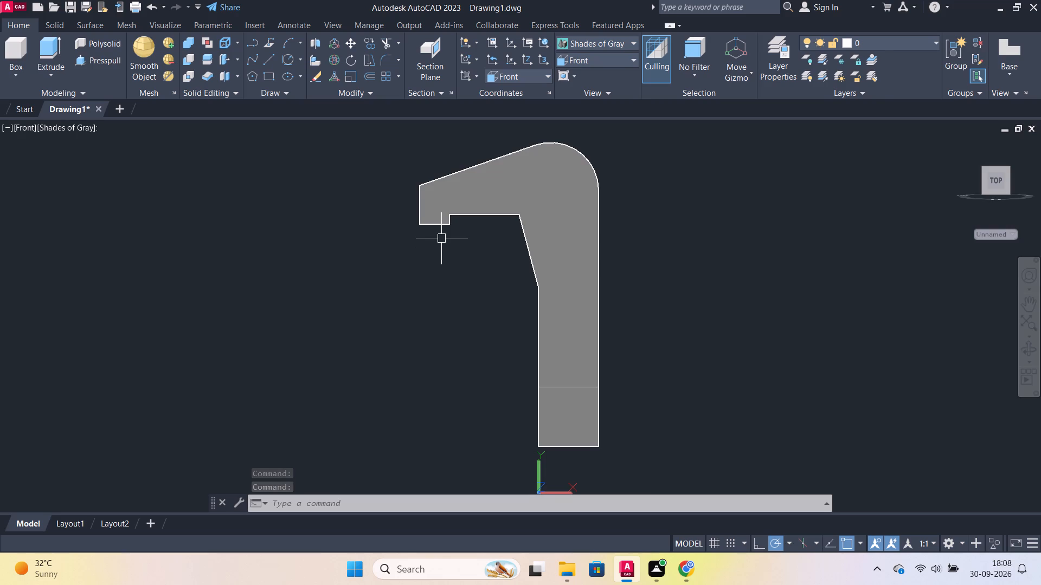
scroll(427, 289, "up", 1)
scroll(427, 289, "down", 3)
scroll(435, 289, "up", 3)
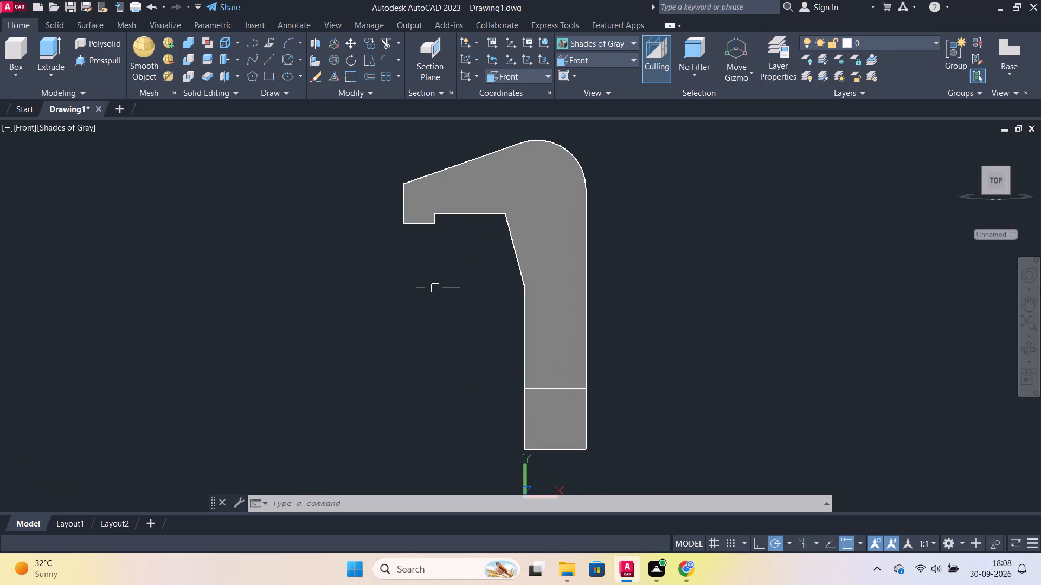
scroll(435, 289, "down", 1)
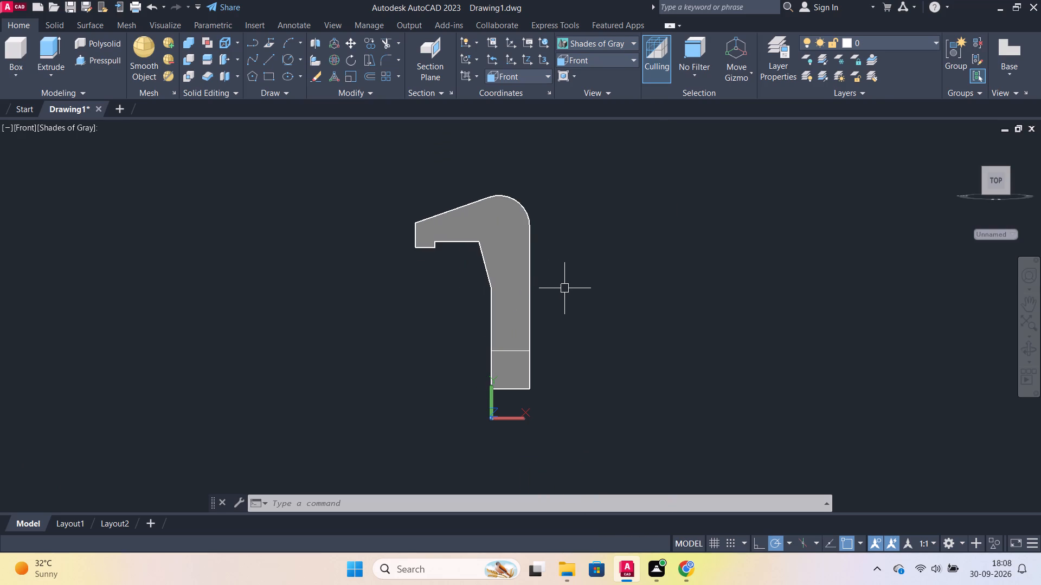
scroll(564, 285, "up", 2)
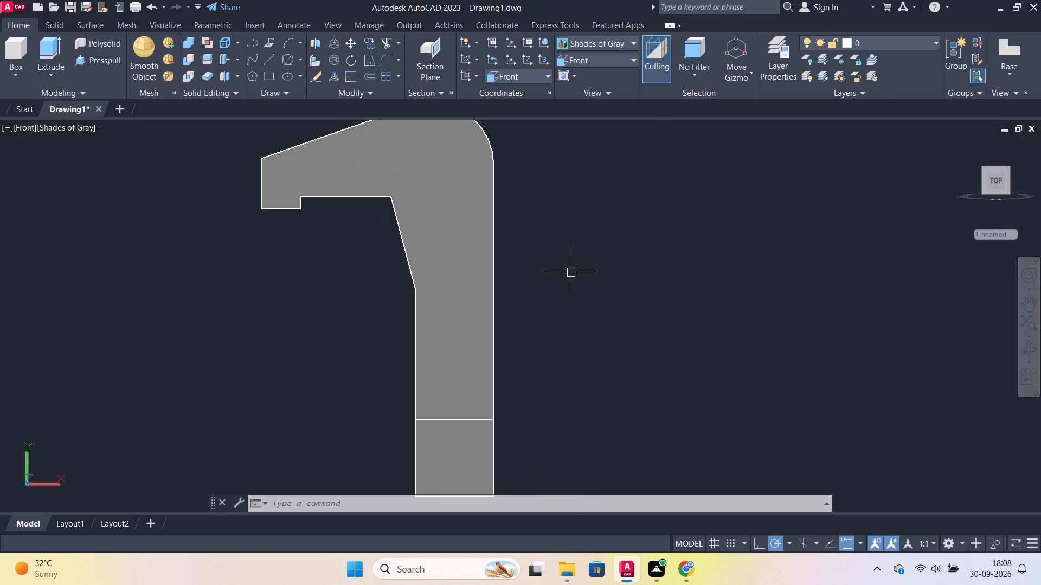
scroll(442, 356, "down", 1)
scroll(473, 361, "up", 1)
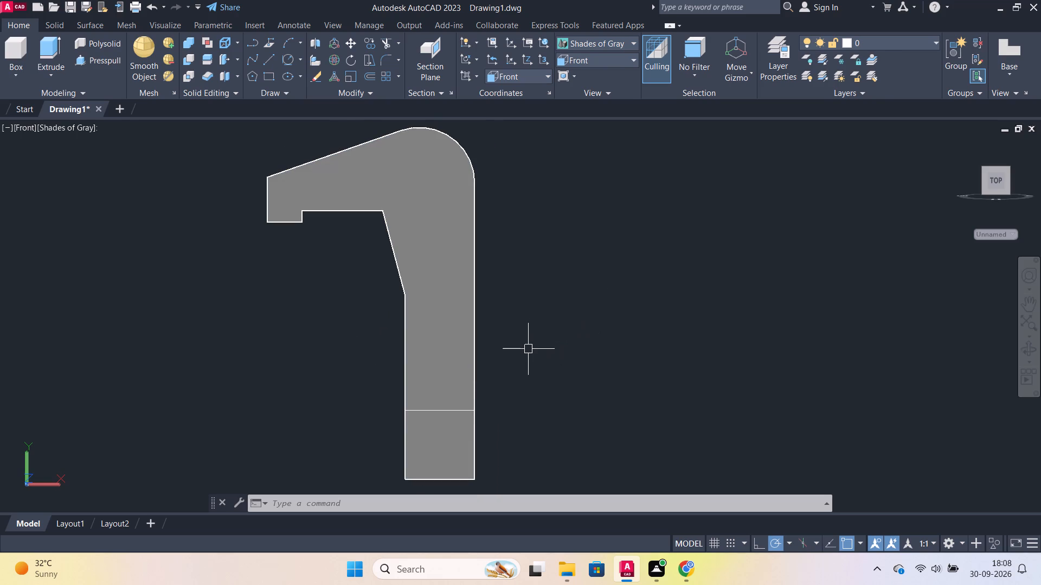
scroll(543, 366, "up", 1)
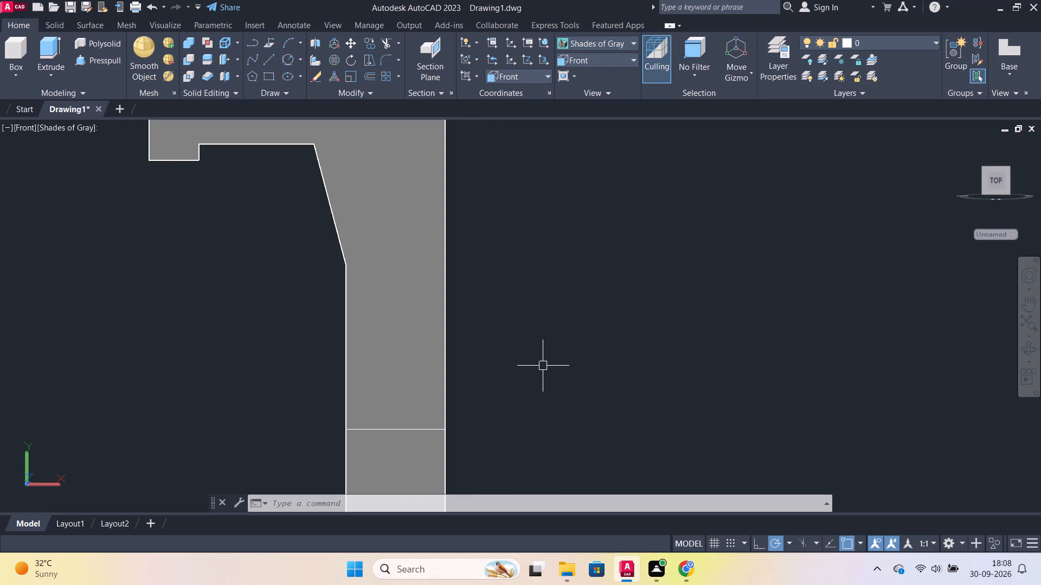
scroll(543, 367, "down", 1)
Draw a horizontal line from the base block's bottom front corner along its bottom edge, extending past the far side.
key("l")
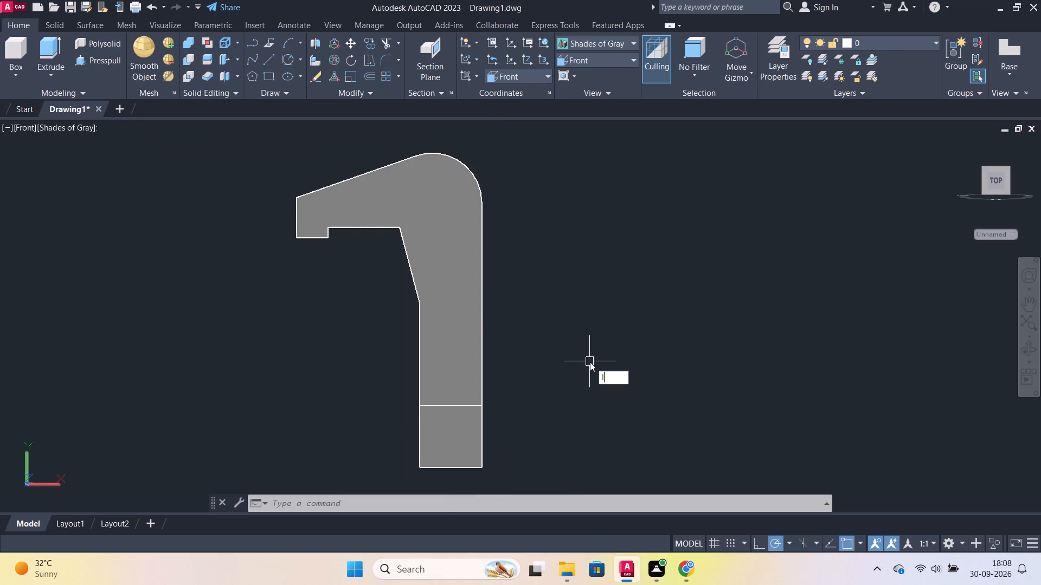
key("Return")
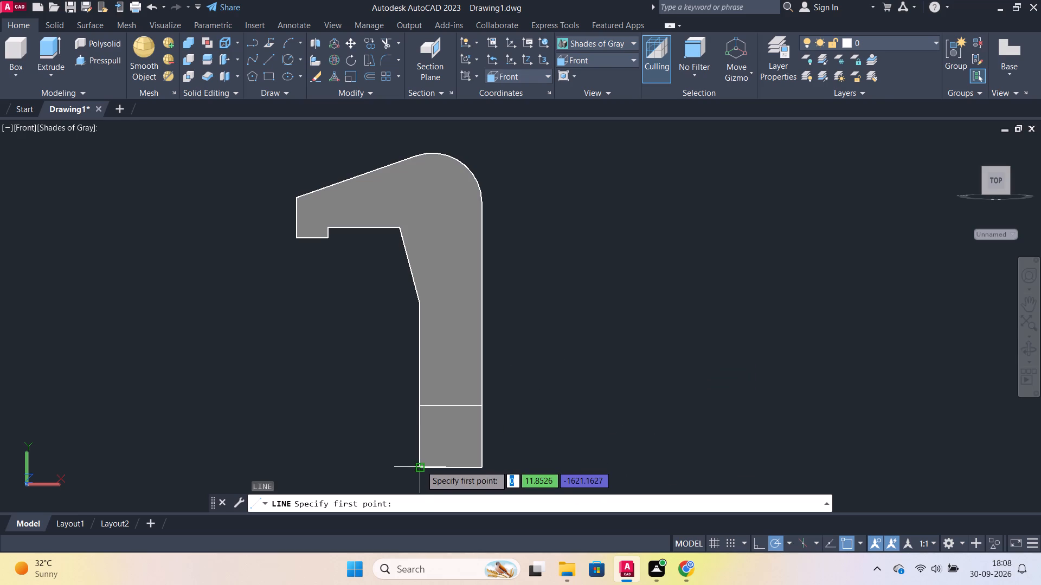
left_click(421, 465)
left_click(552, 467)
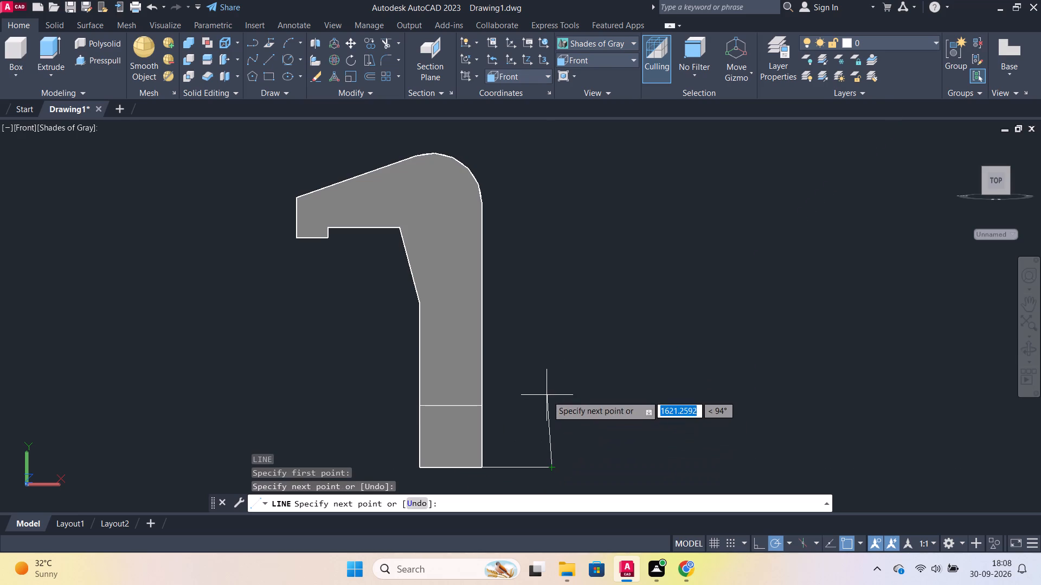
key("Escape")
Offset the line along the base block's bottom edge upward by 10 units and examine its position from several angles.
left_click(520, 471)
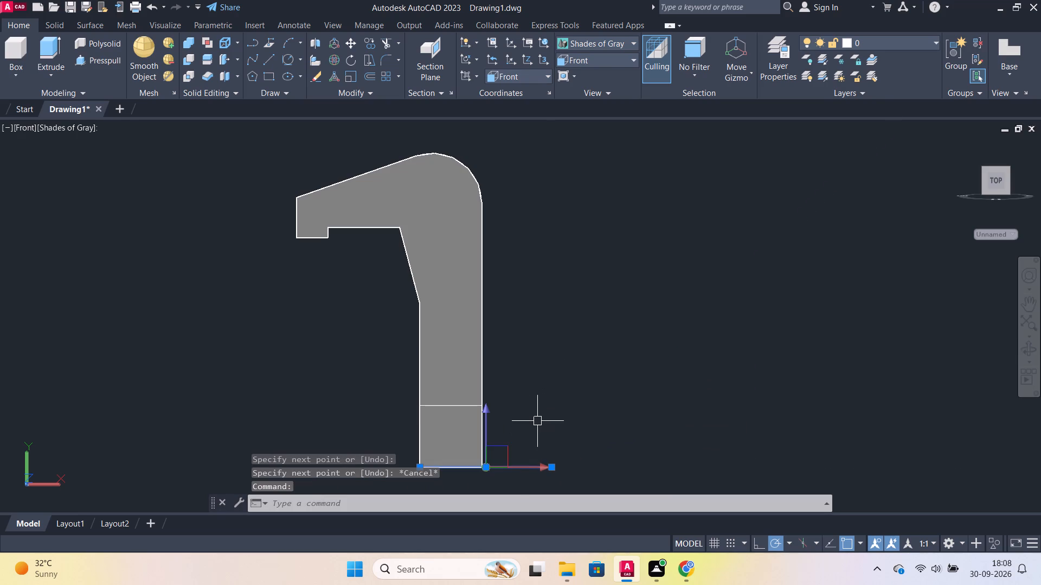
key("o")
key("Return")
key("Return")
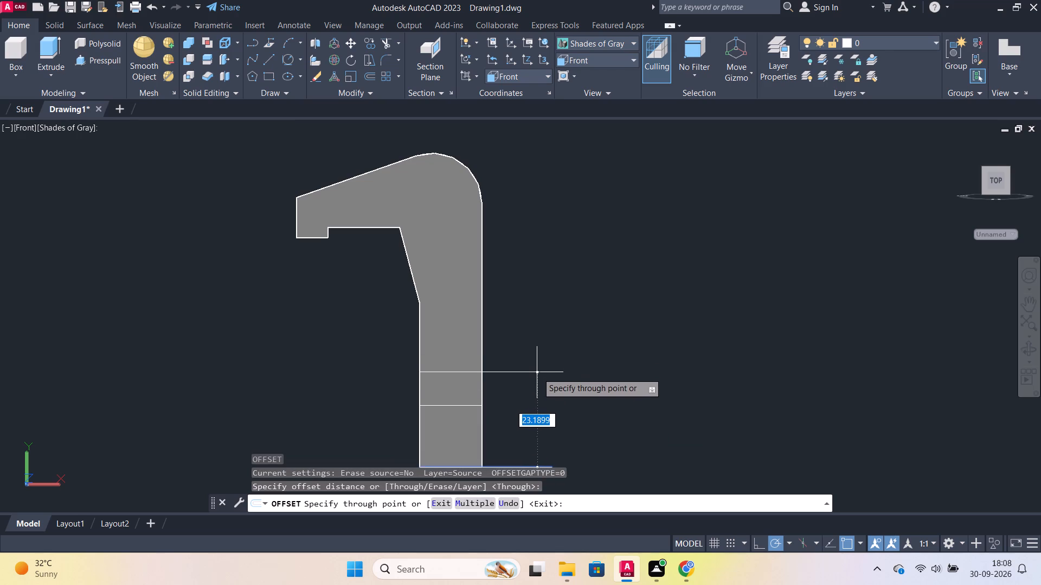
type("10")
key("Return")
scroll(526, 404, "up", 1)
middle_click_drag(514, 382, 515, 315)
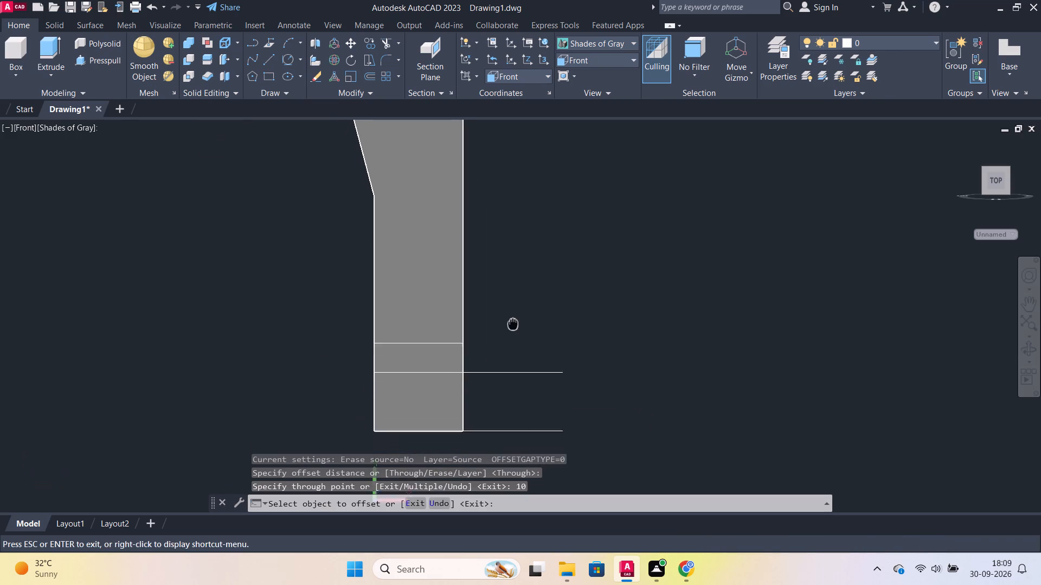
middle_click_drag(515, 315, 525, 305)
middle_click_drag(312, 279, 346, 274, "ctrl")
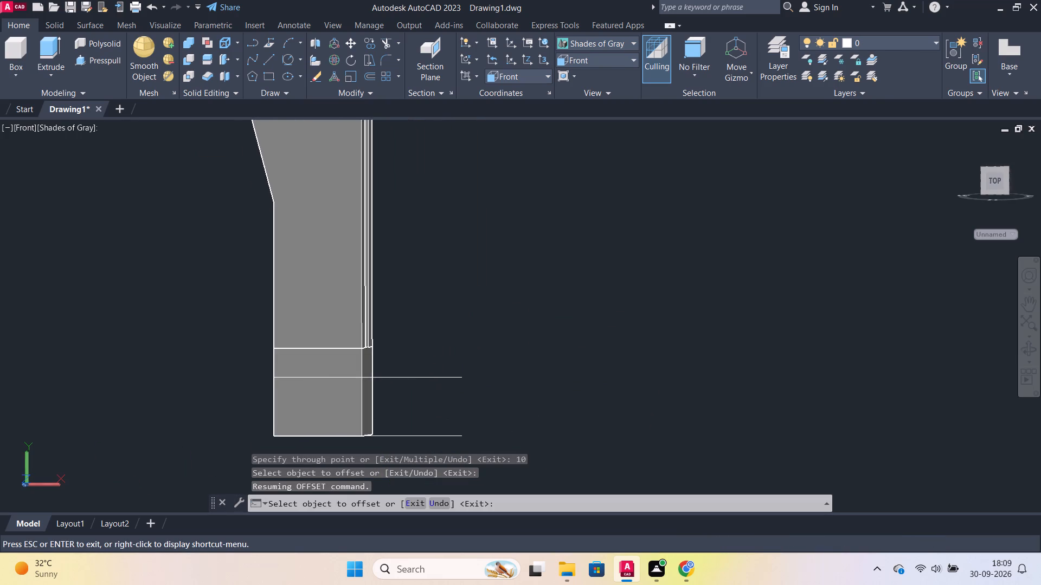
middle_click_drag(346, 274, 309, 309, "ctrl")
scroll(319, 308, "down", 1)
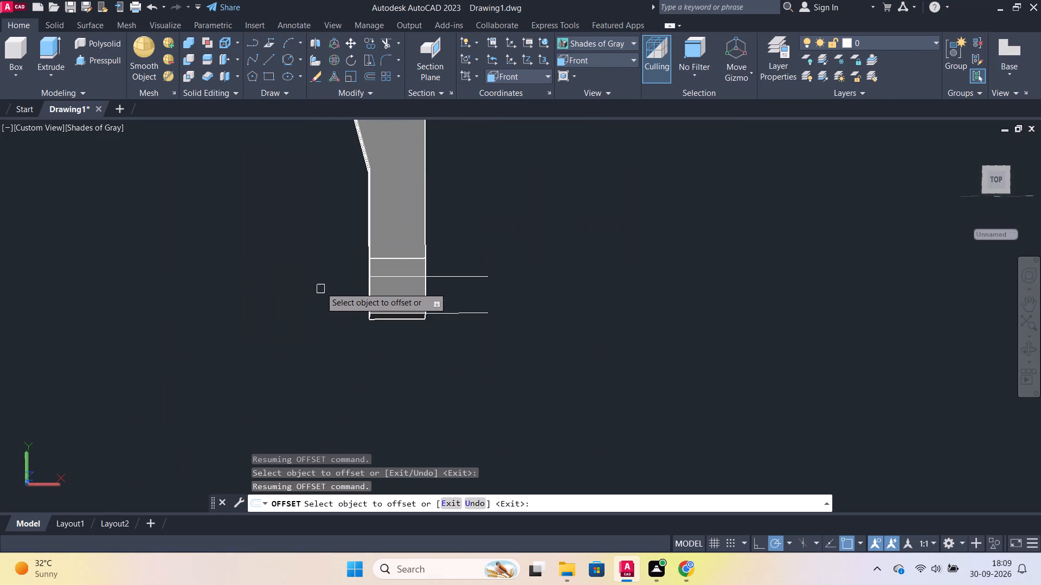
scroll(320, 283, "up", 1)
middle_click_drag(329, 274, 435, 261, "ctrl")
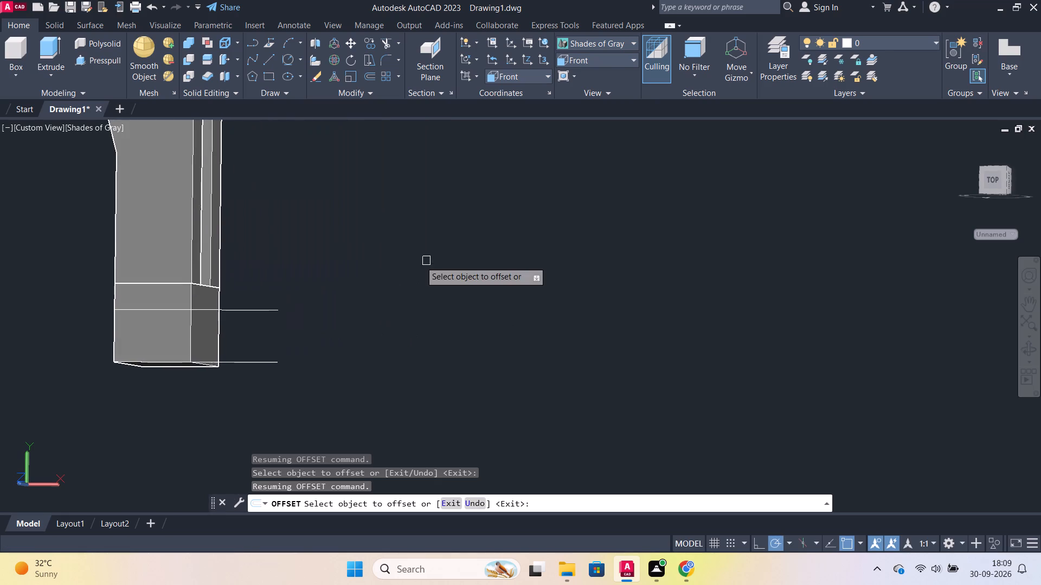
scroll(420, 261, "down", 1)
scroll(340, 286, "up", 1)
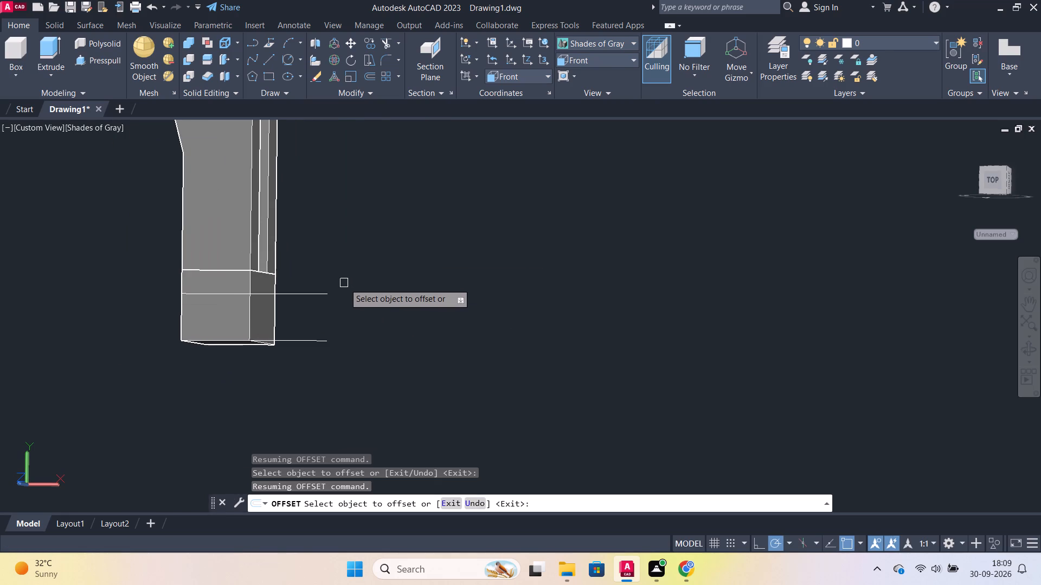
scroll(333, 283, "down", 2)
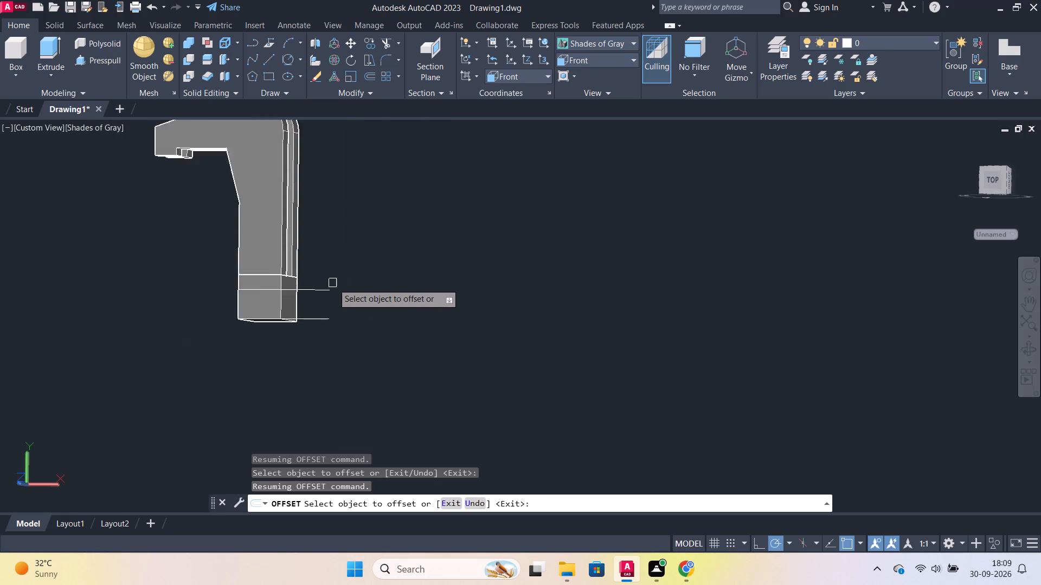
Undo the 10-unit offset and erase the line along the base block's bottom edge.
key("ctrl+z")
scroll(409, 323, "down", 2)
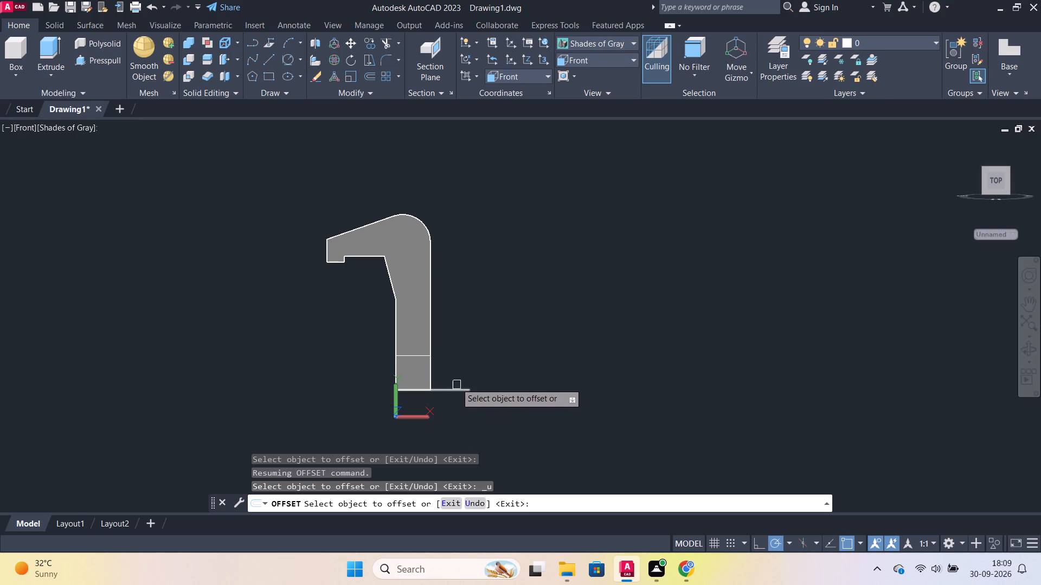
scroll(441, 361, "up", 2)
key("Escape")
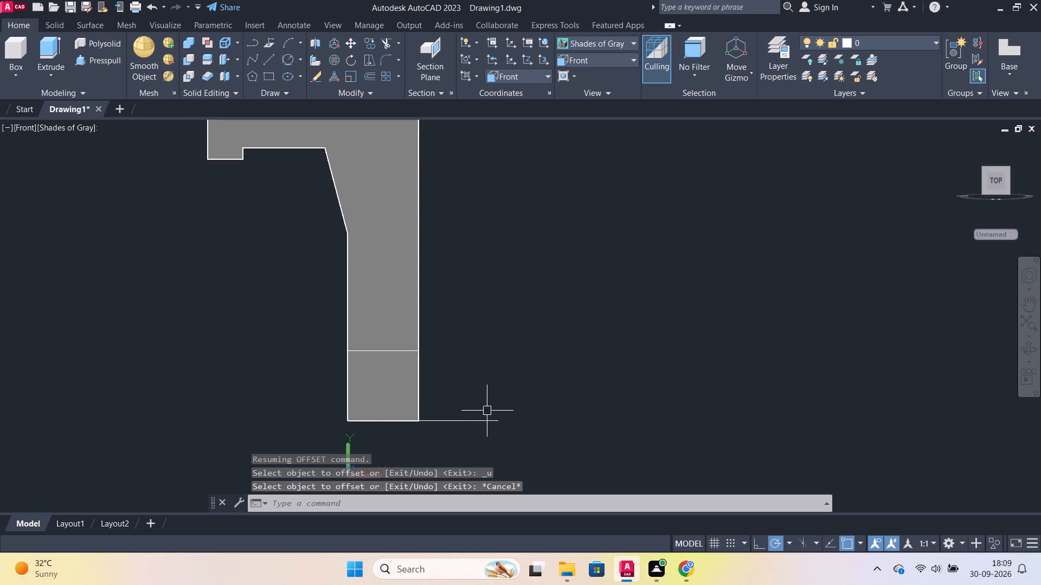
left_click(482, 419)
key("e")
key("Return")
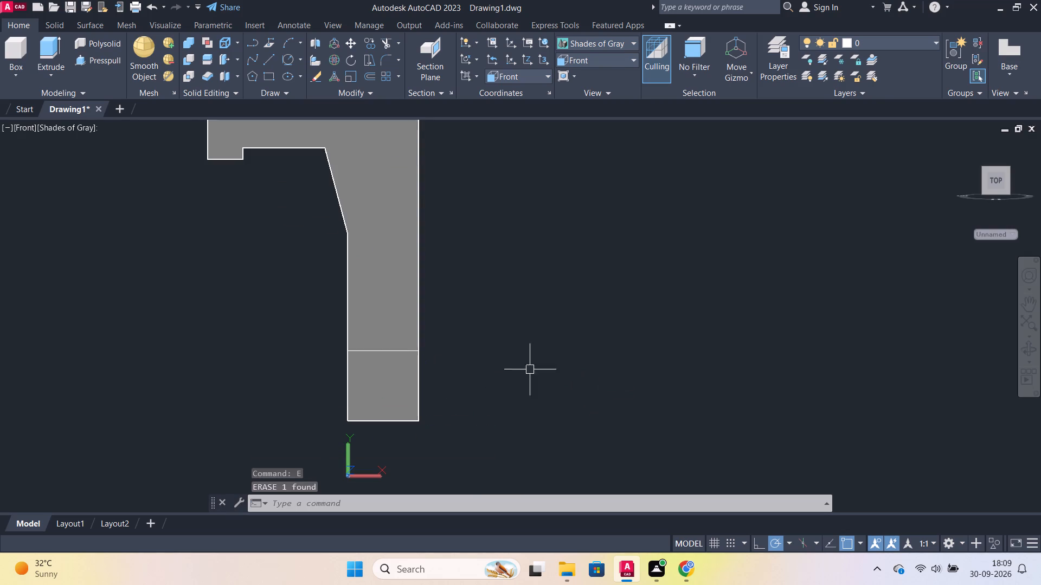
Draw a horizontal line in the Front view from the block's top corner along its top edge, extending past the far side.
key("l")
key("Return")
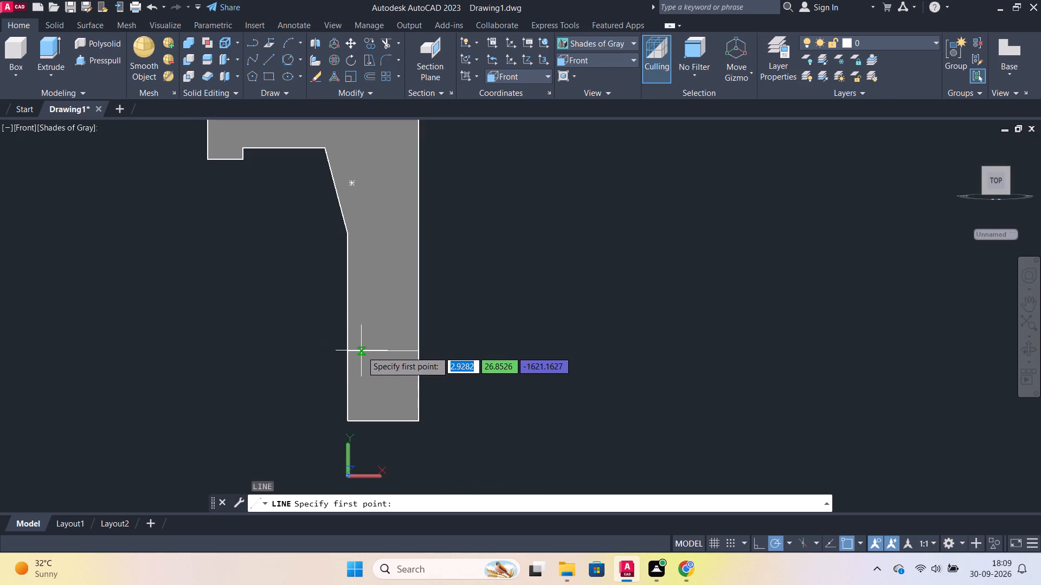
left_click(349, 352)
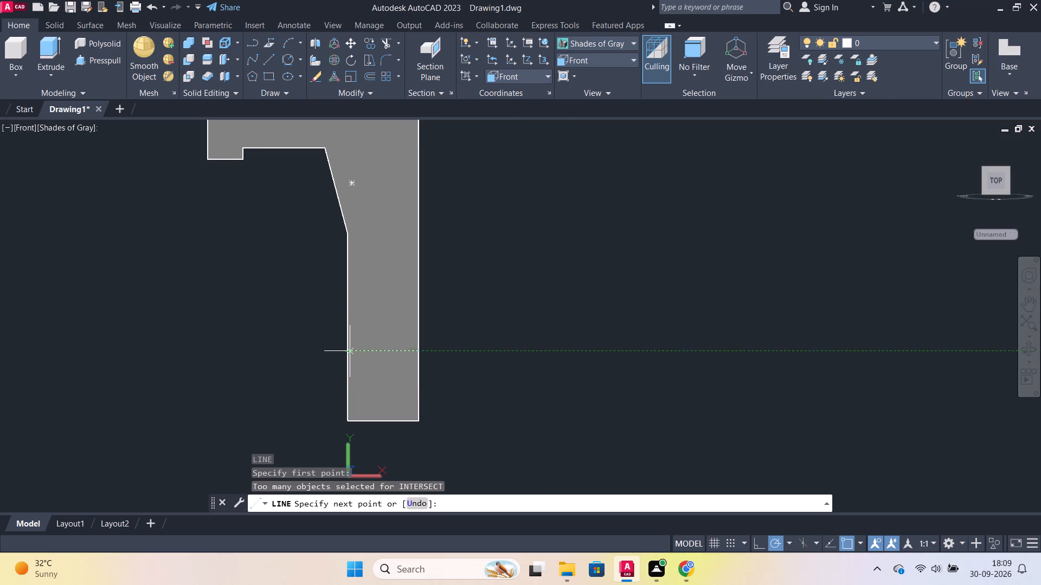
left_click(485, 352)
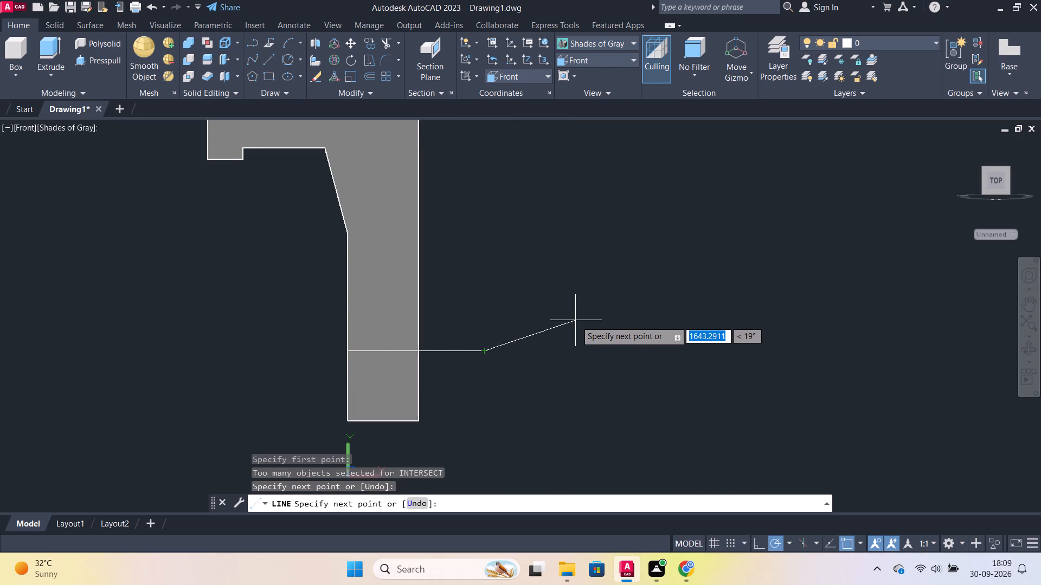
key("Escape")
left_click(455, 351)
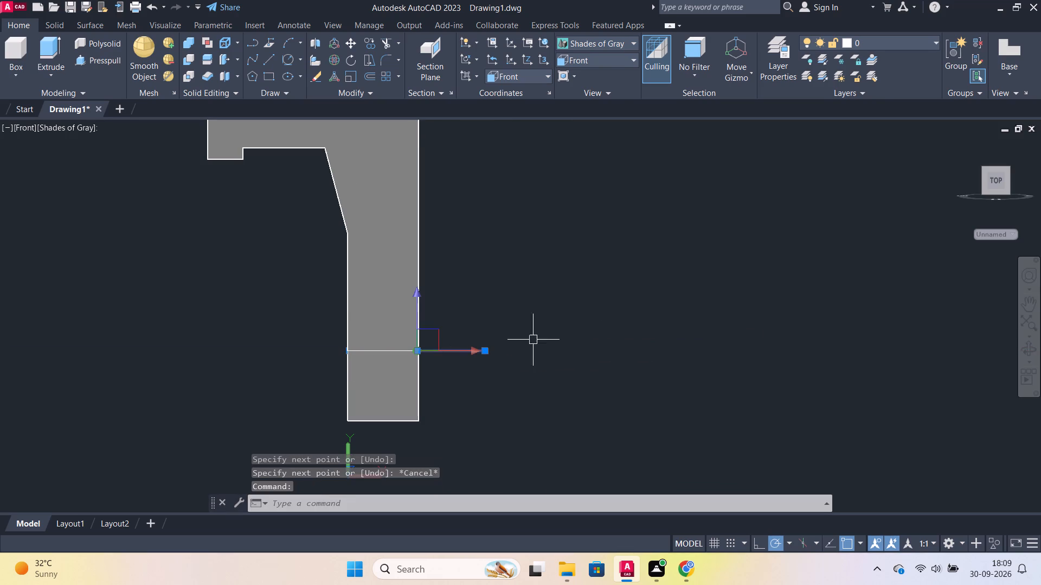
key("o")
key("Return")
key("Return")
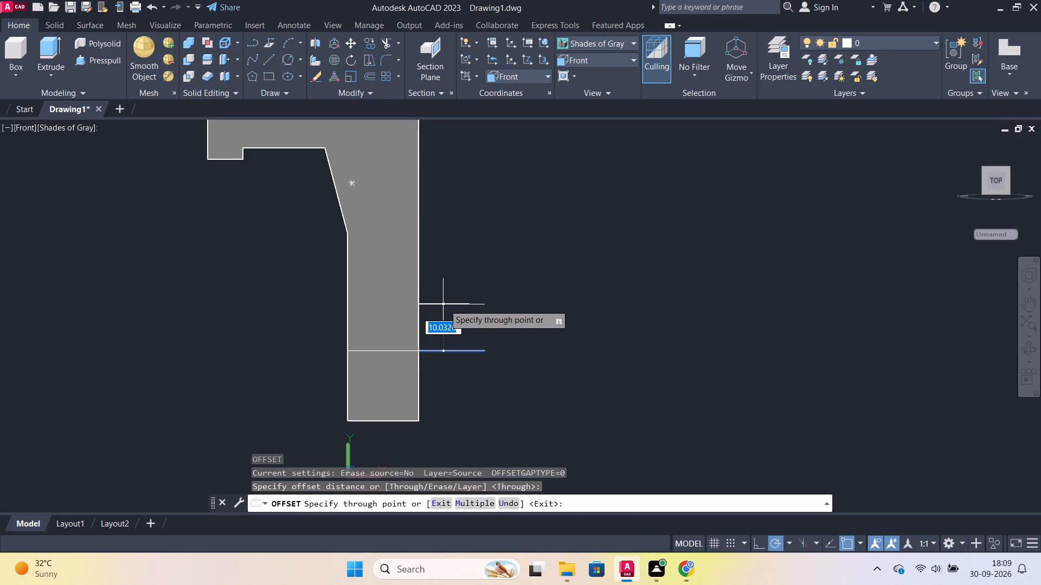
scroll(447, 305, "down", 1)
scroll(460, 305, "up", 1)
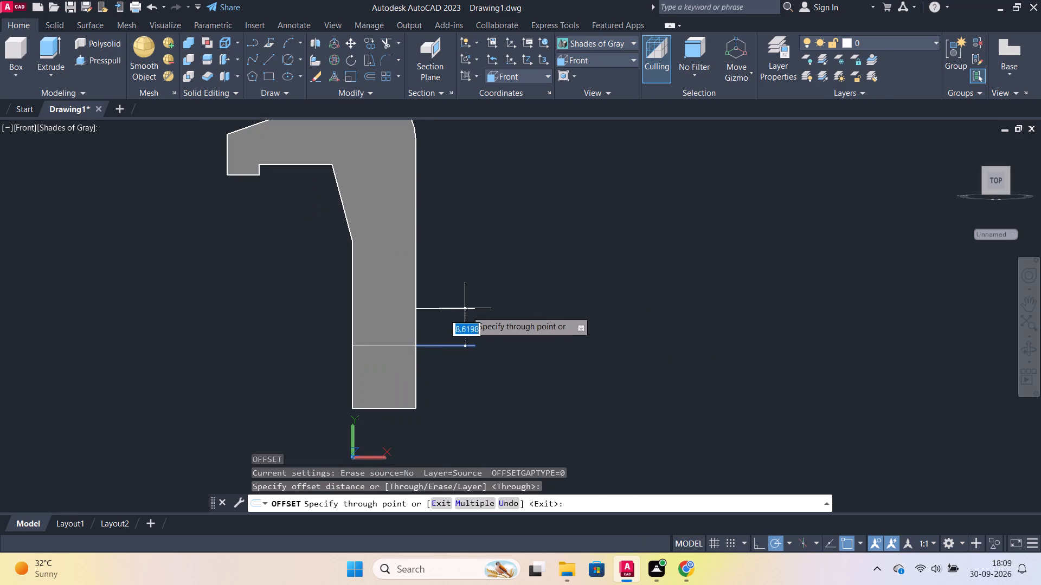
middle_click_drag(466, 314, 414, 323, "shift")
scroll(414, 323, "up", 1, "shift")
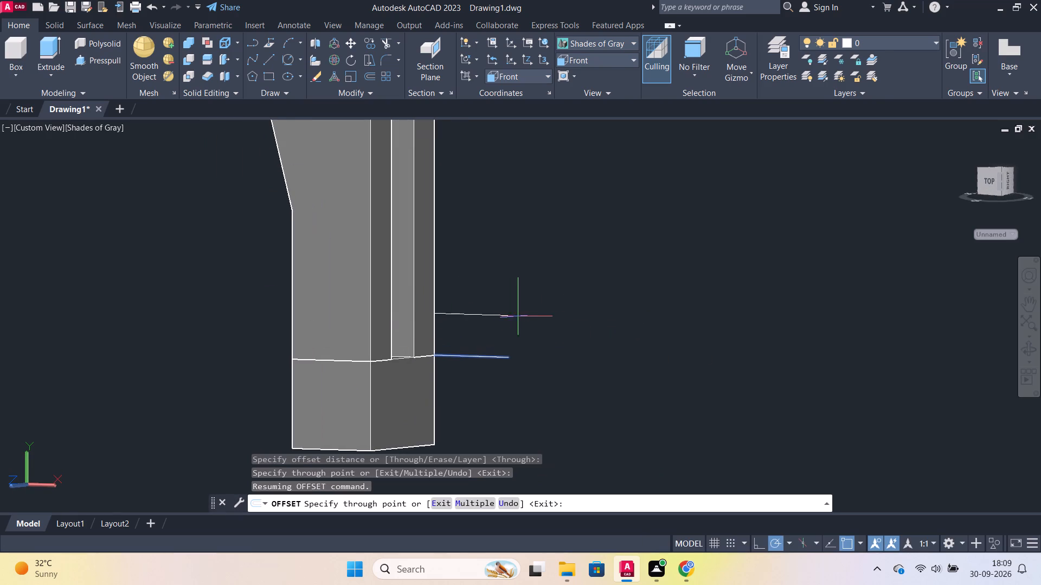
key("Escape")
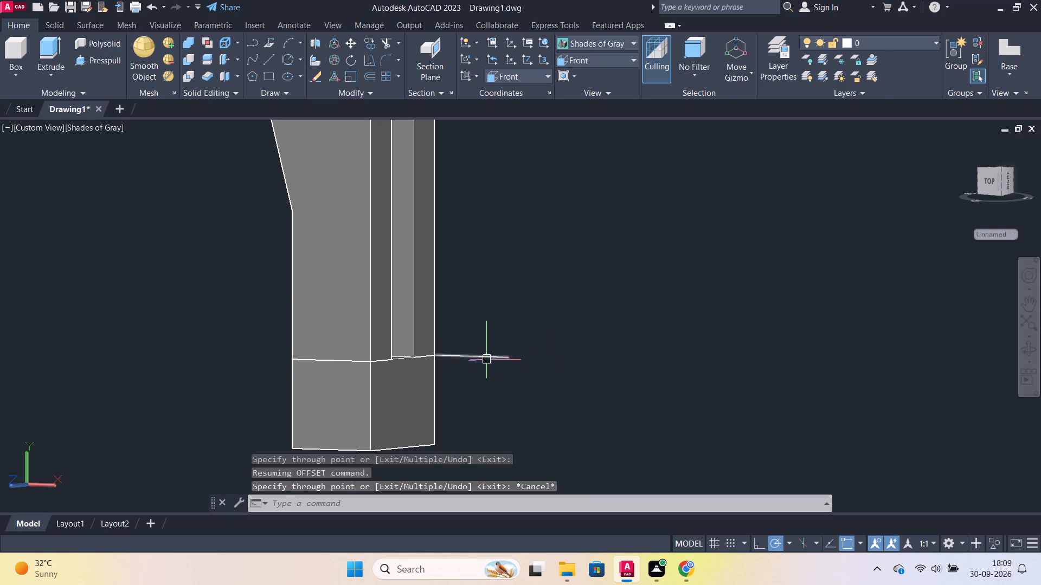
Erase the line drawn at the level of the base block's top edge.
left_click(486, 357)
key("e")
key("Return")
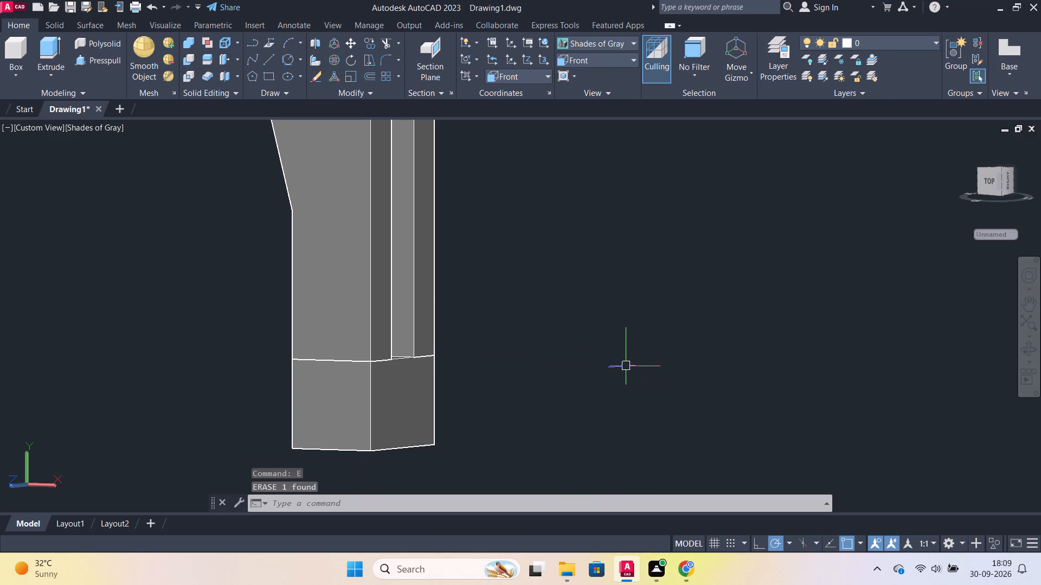
Draw a line from the front face's top outer corner on the base block along the top edge, extending past the opposite corner.
key("l")
key("Return")
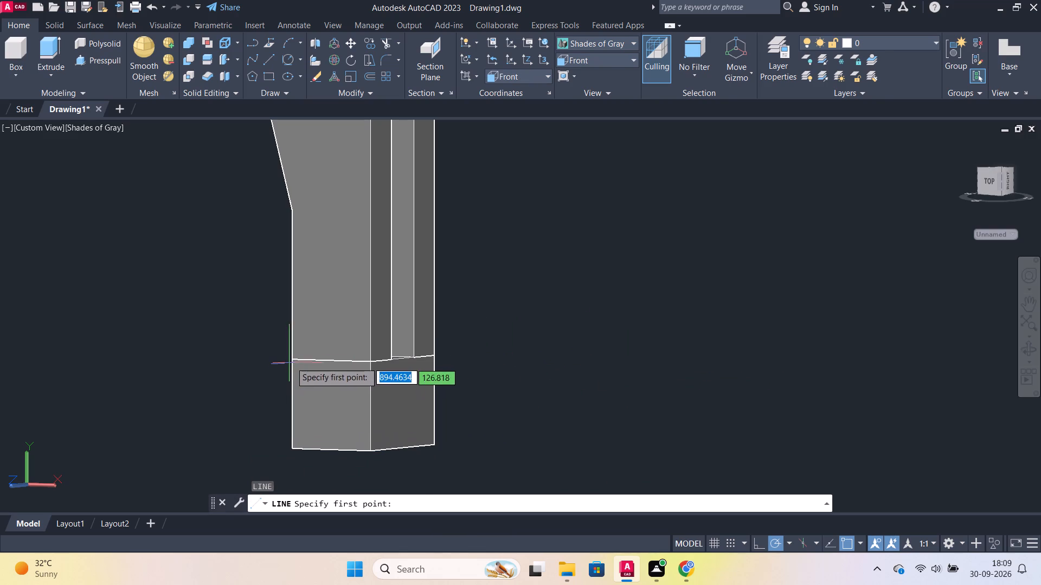
left_click(293, 359)
left_click(487, 363)
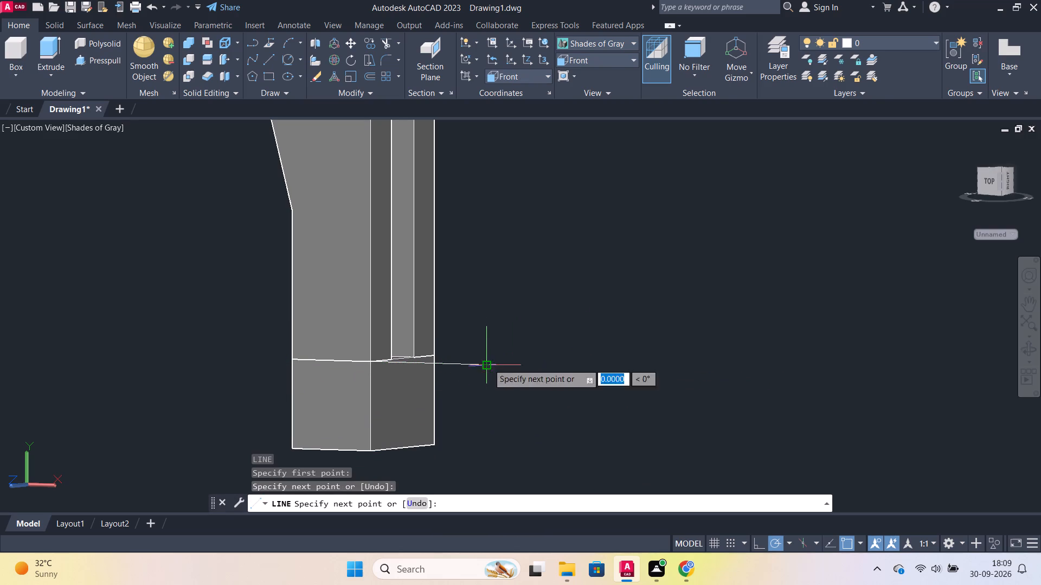
key("Escape")
Offset the line along the base block's front top edge upward by 10 units.
left_click(457, 365)
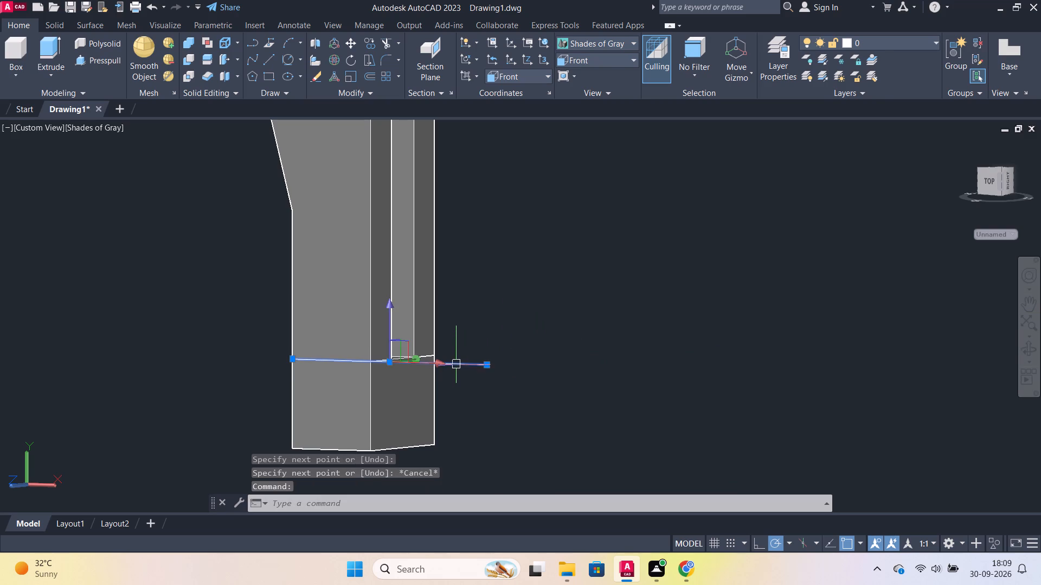
key("o")
key("Return")
key("Return")
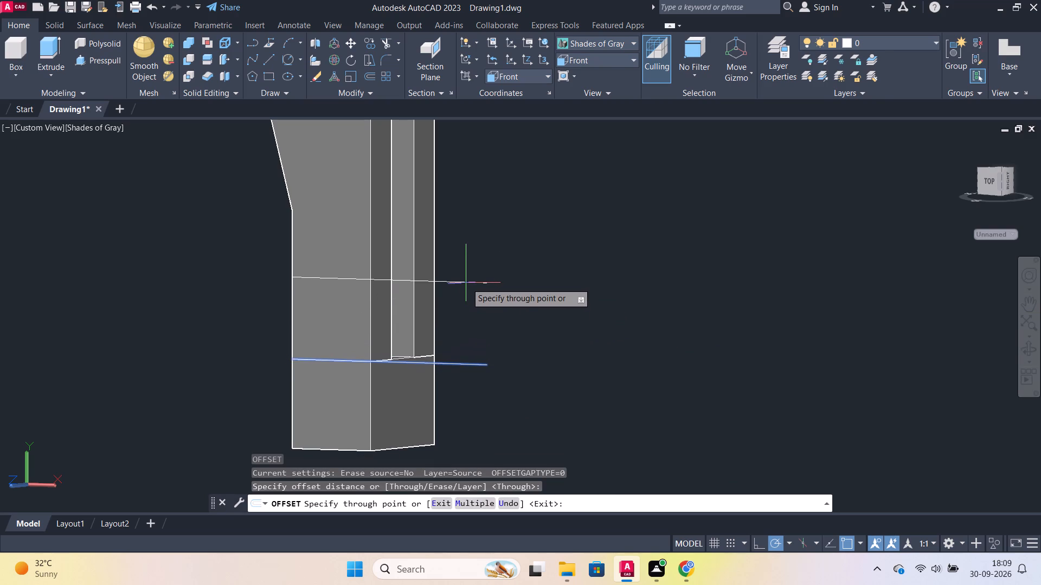
type("10")
key("Return")
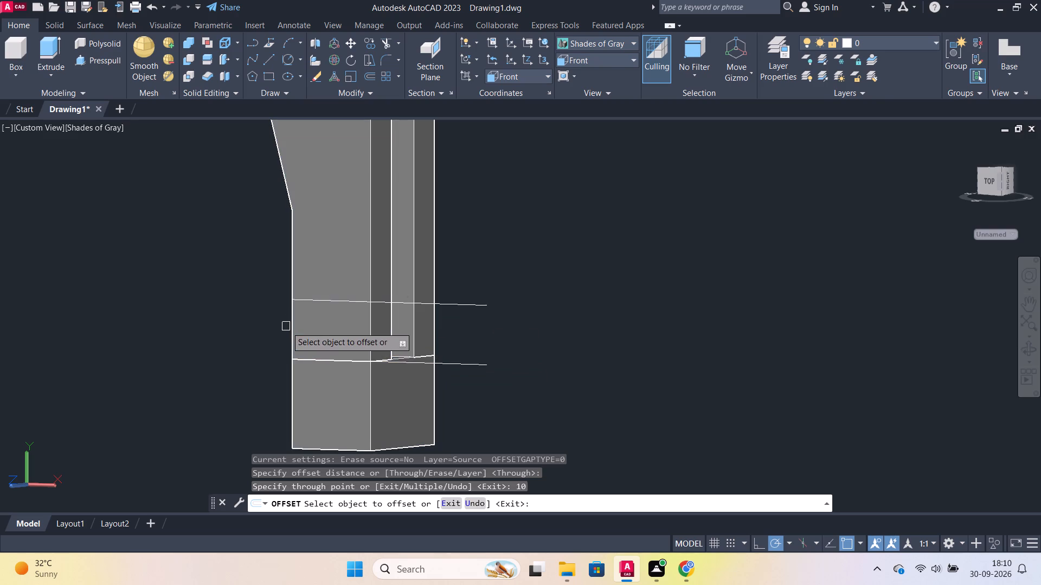
key("Escape")
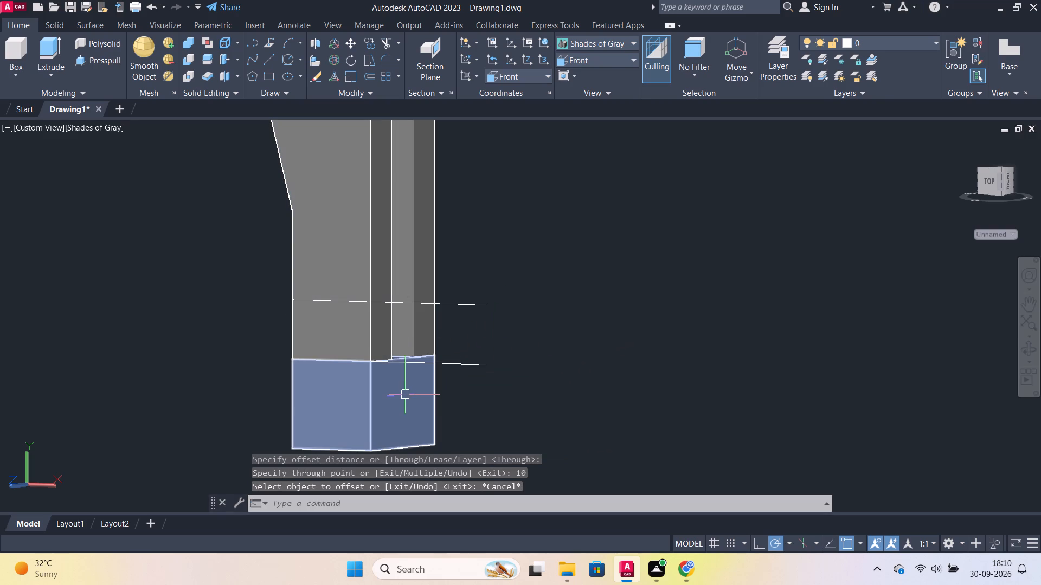
Draw a 10-unit vertical line from the block's top front corner up to the offset construction line.
key("l")
key("Return")
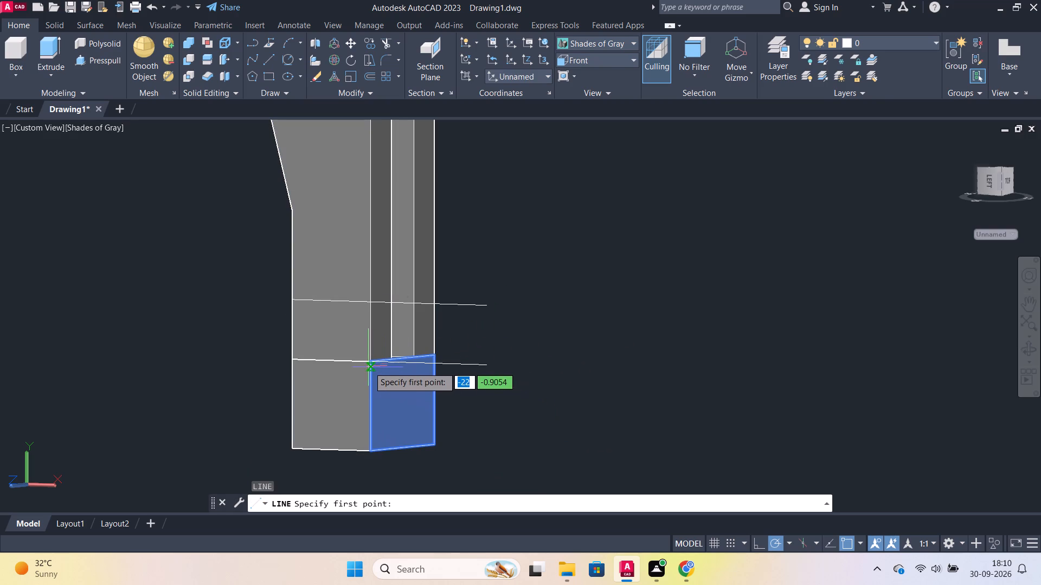
left_click(370, 360)
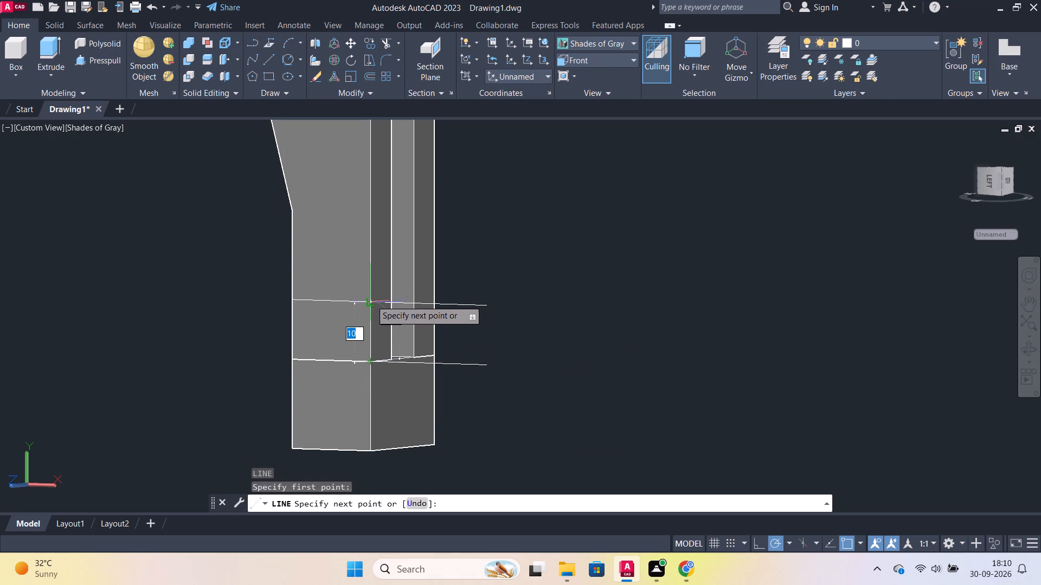
left_click(371, 303)
key("Escape")
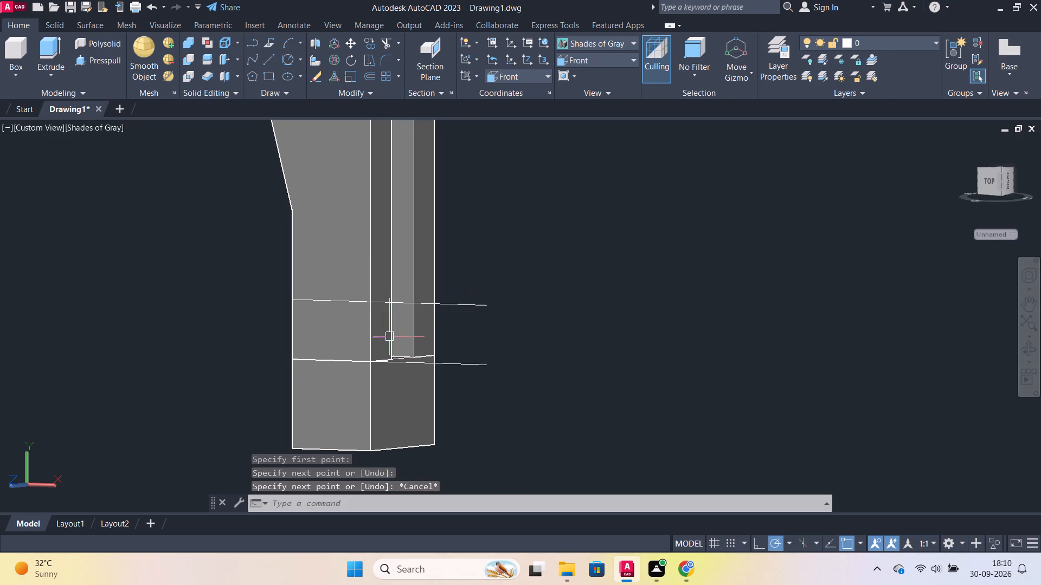
left_click(371, 329)
key("Escape")
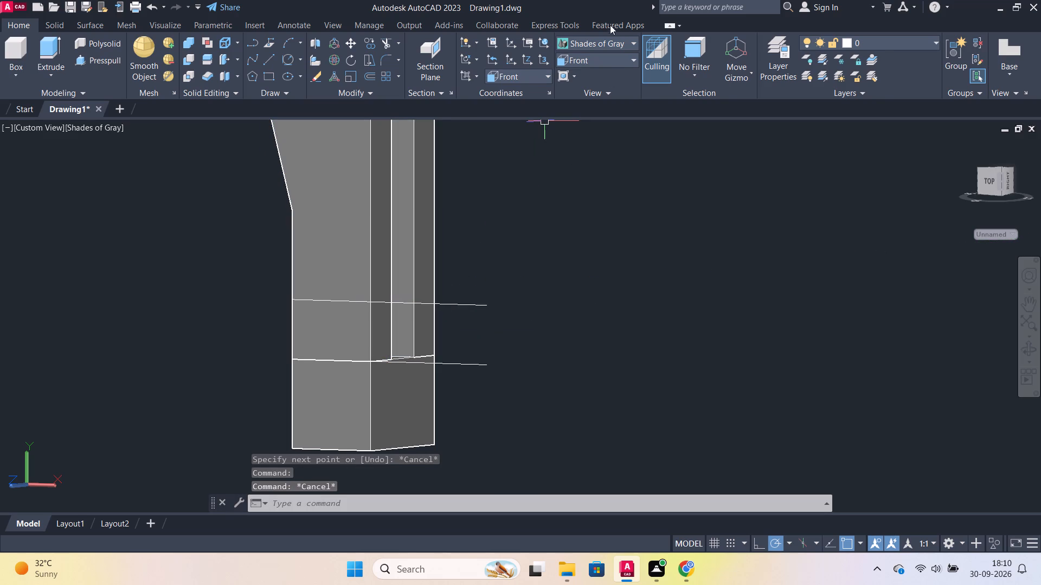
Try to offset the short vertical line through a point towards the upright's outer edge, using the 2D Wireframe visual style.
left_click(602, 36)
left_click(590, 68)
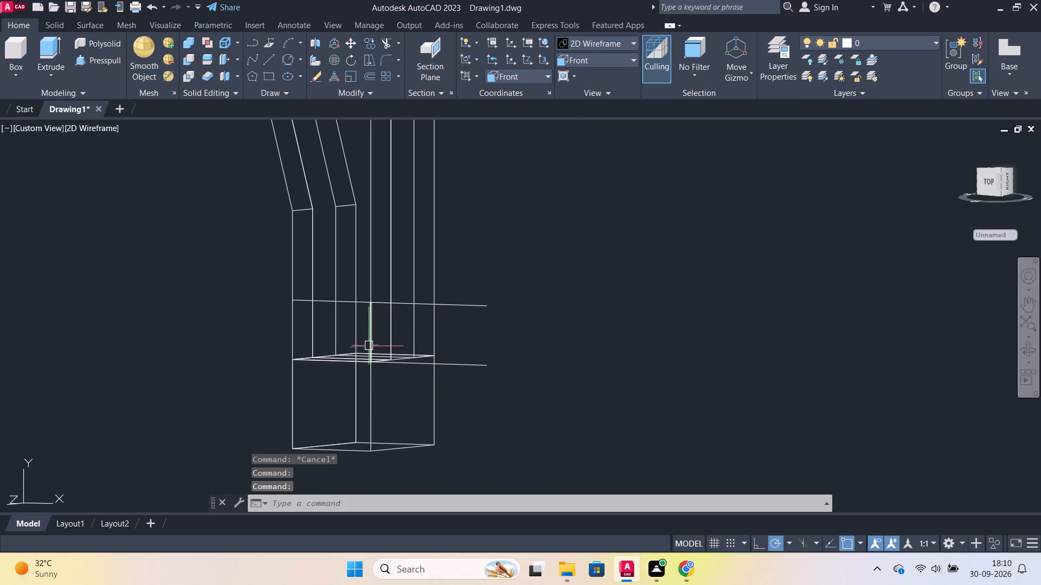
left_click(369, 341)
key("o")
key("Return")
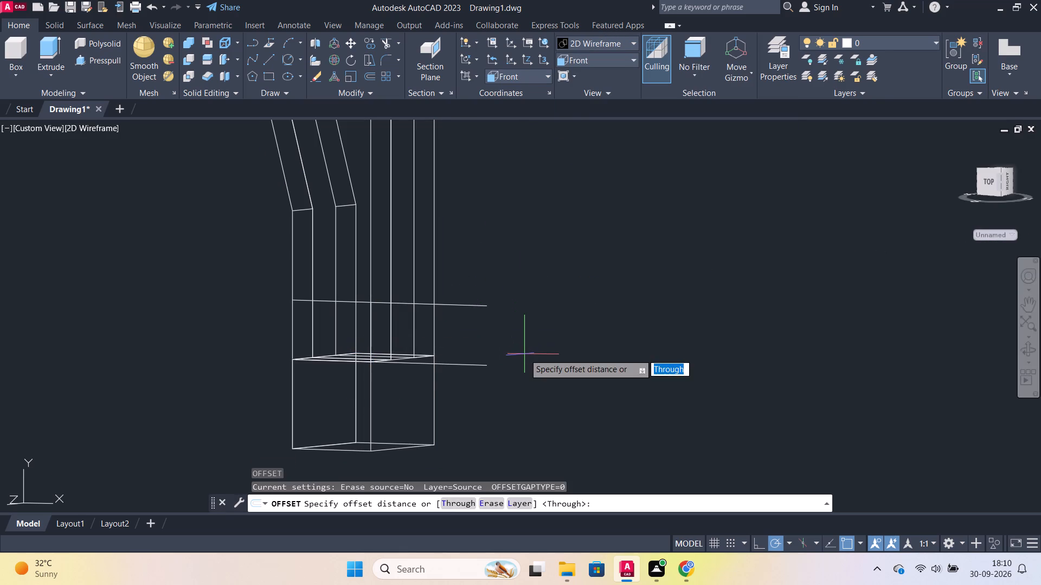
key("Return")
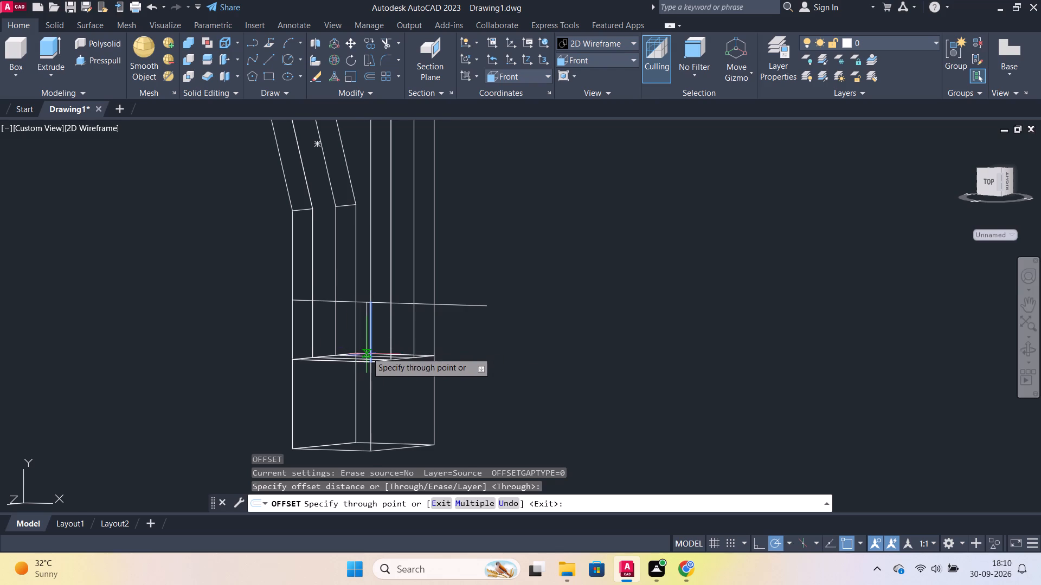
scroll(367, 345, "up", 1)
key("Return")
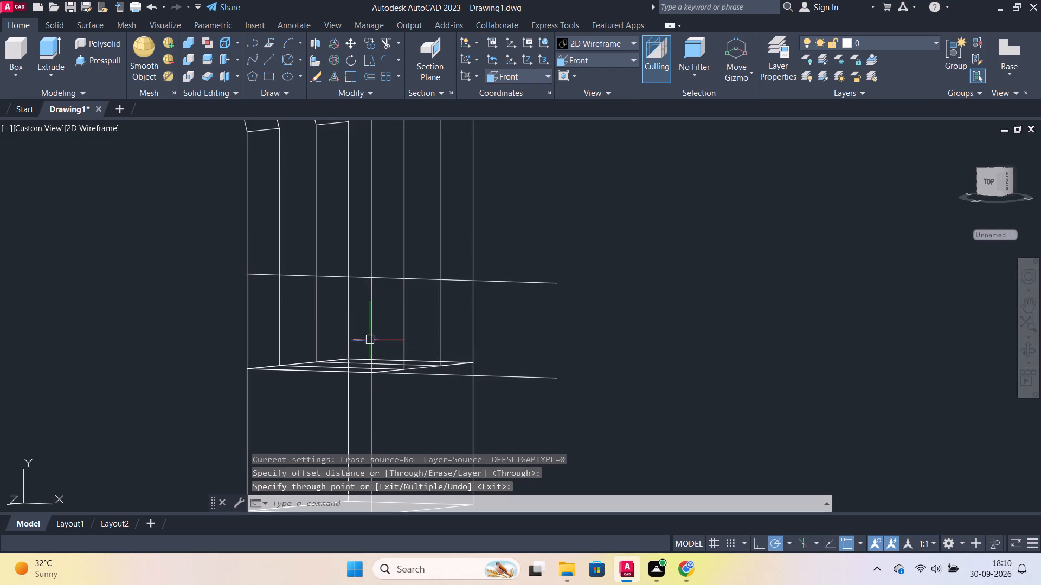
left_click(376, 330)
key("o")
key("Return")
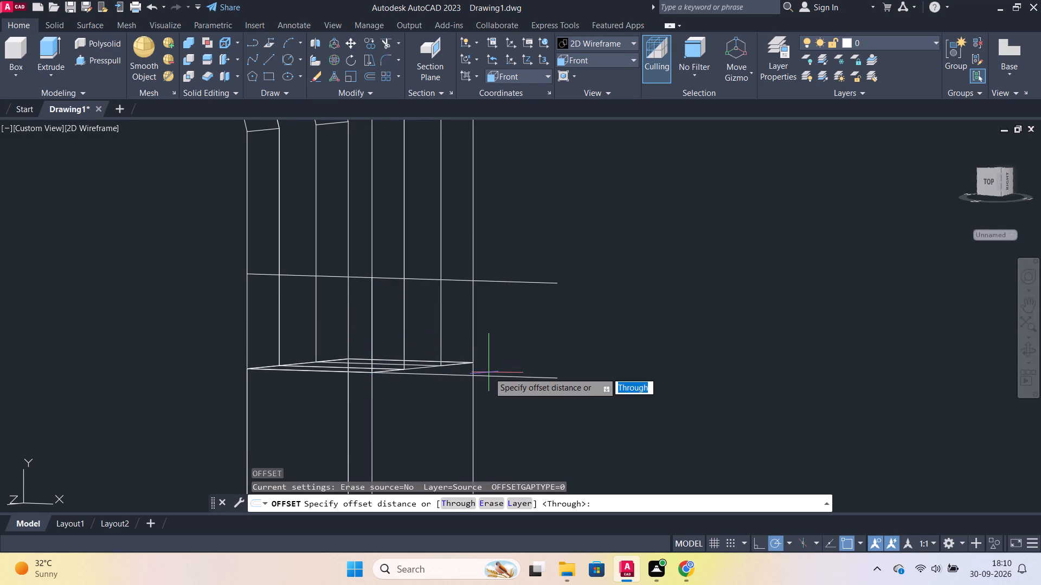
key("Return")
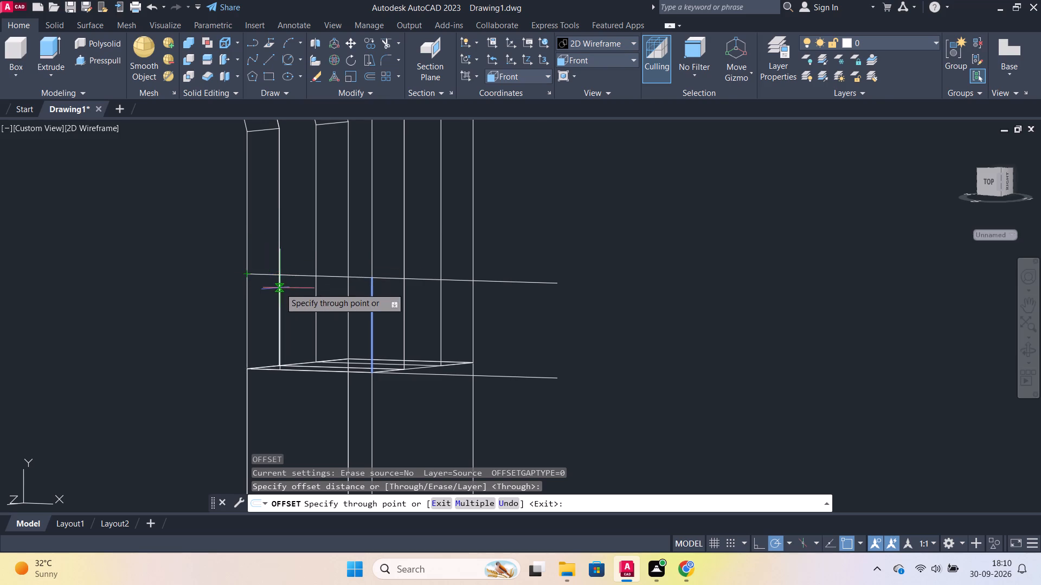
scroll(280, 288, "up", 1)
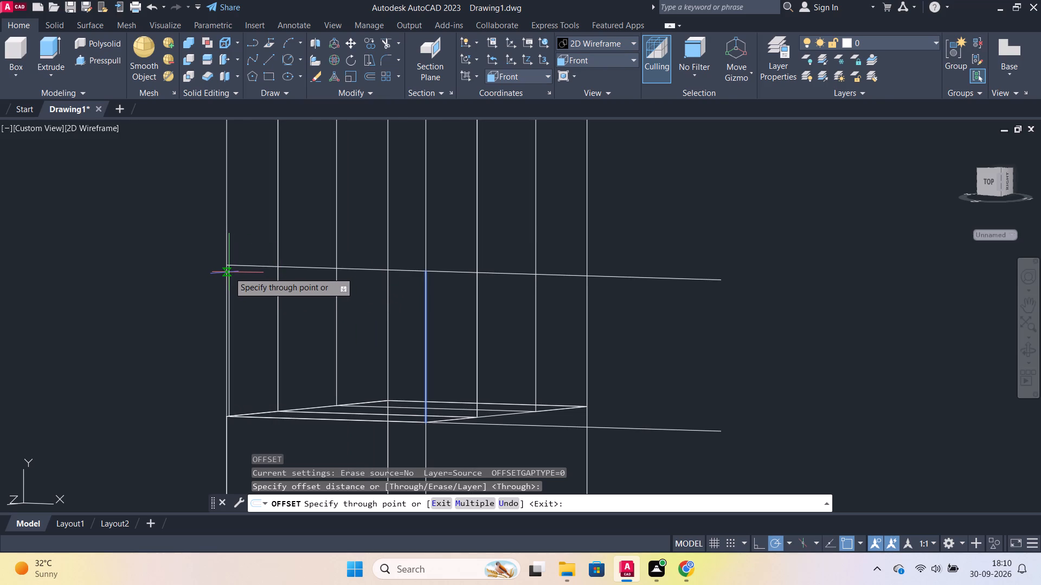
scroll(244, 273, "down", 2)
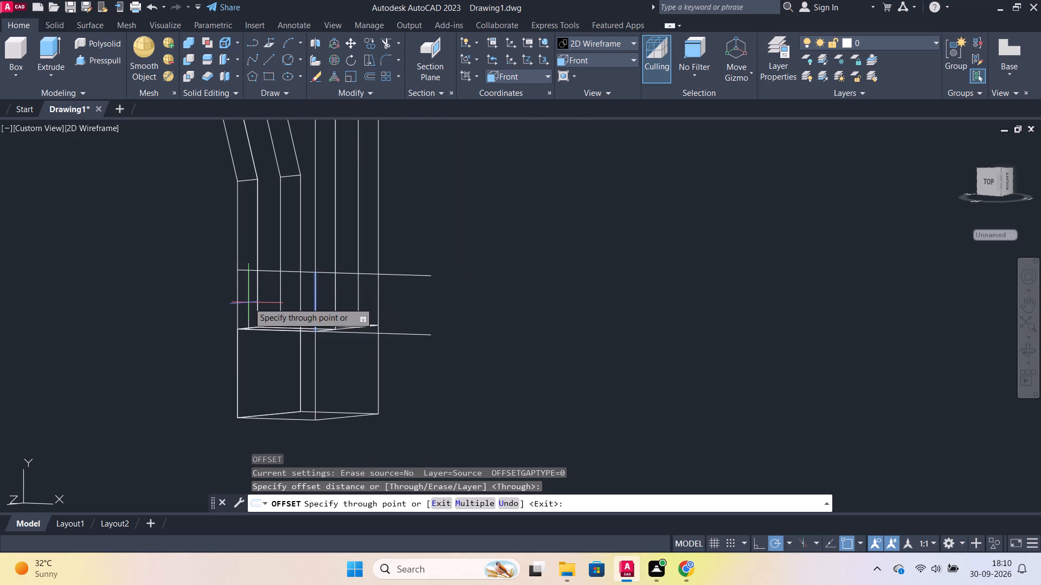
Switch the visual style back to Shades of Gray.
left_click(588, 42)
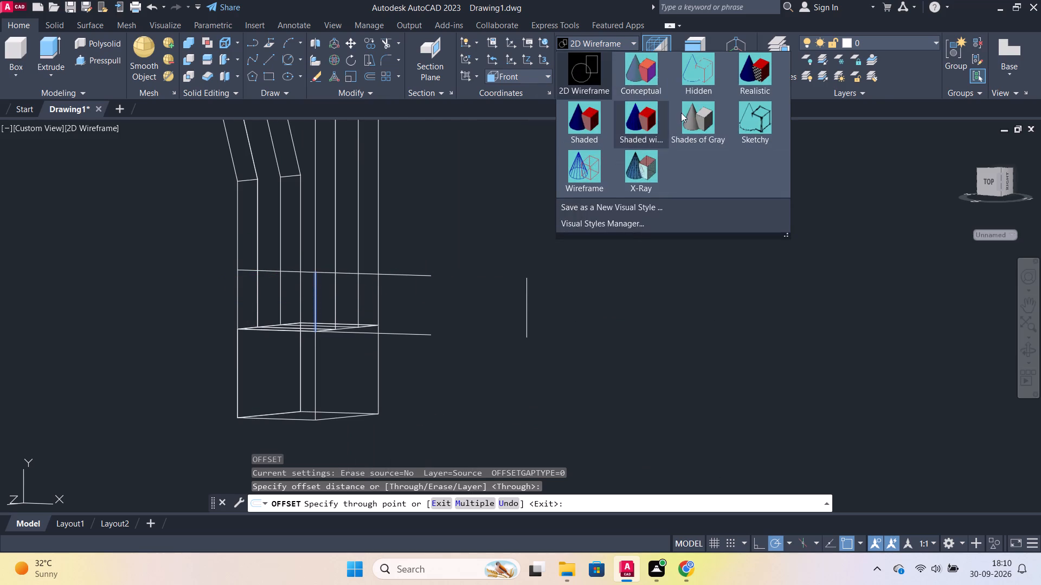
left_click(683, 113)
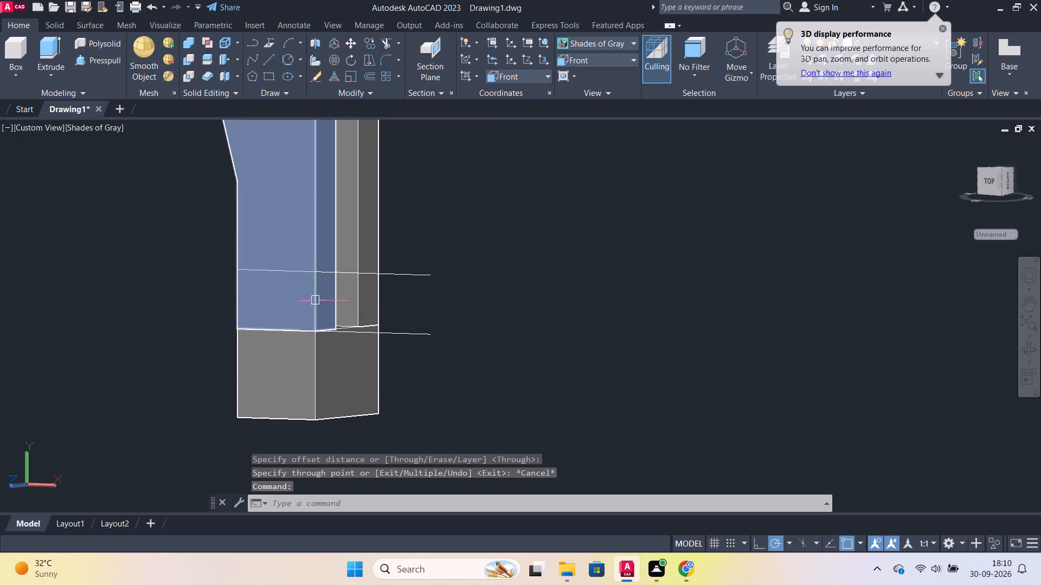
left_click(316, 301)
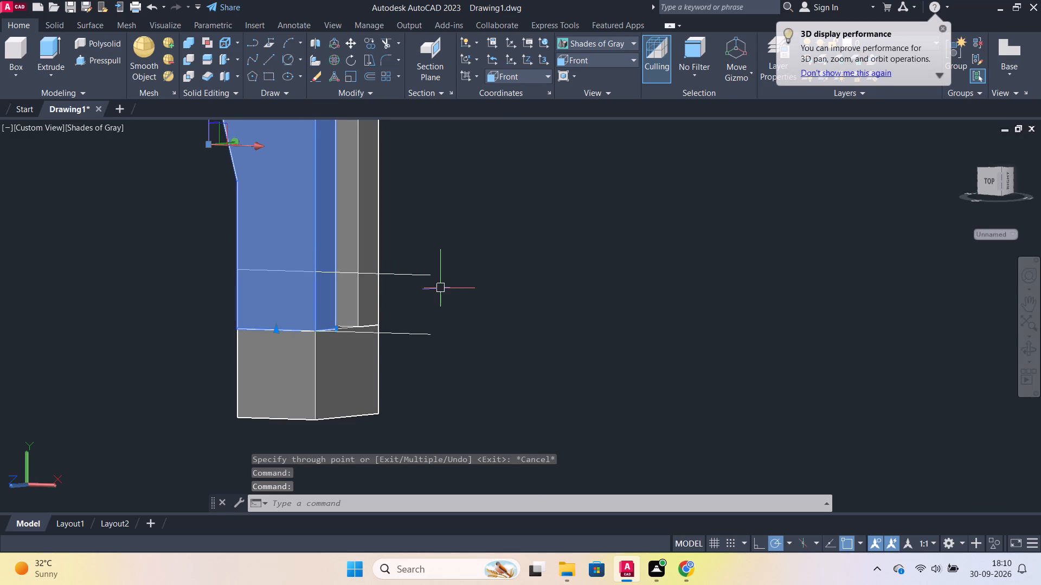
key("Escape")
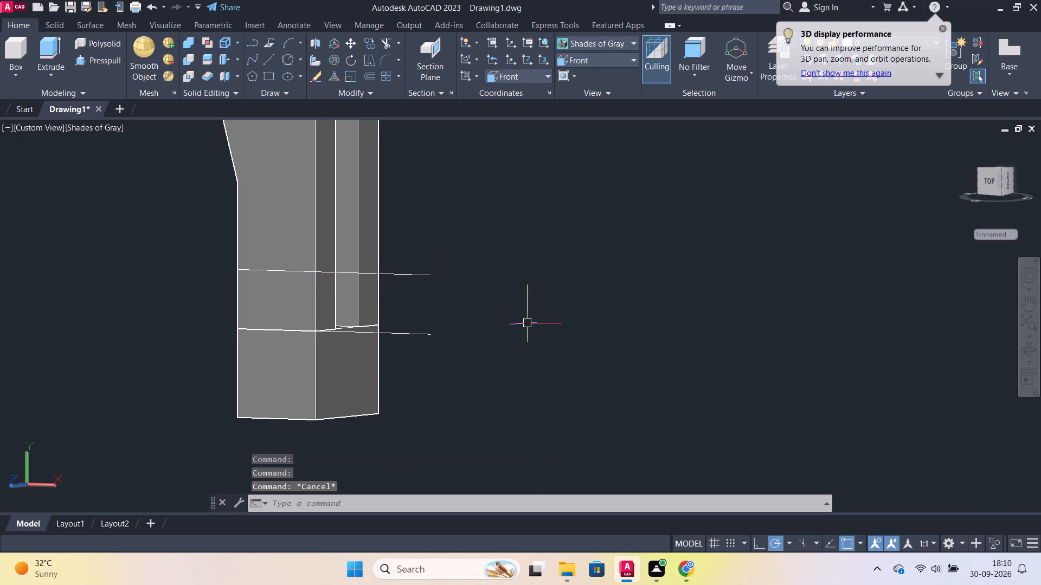
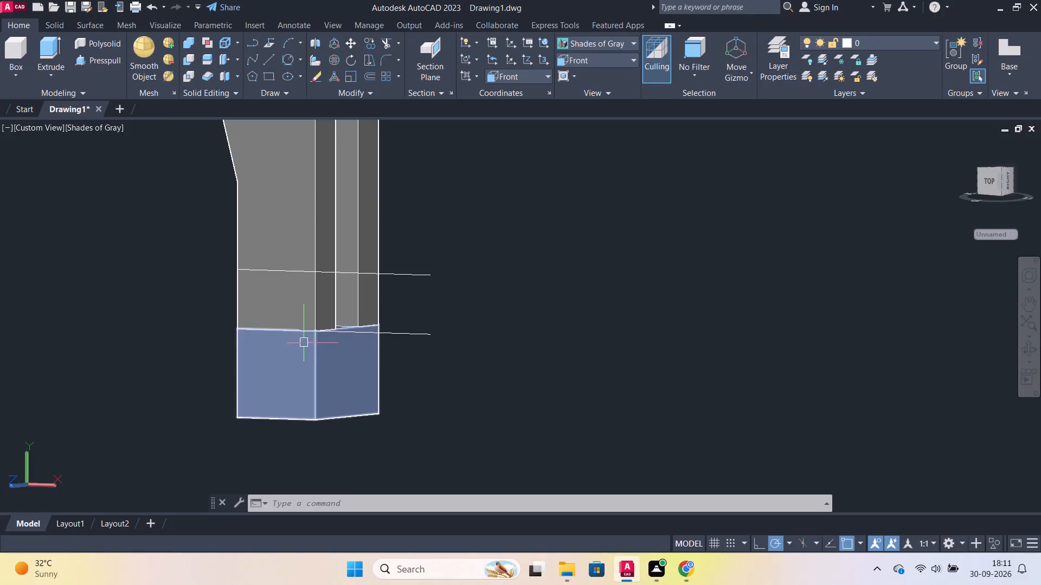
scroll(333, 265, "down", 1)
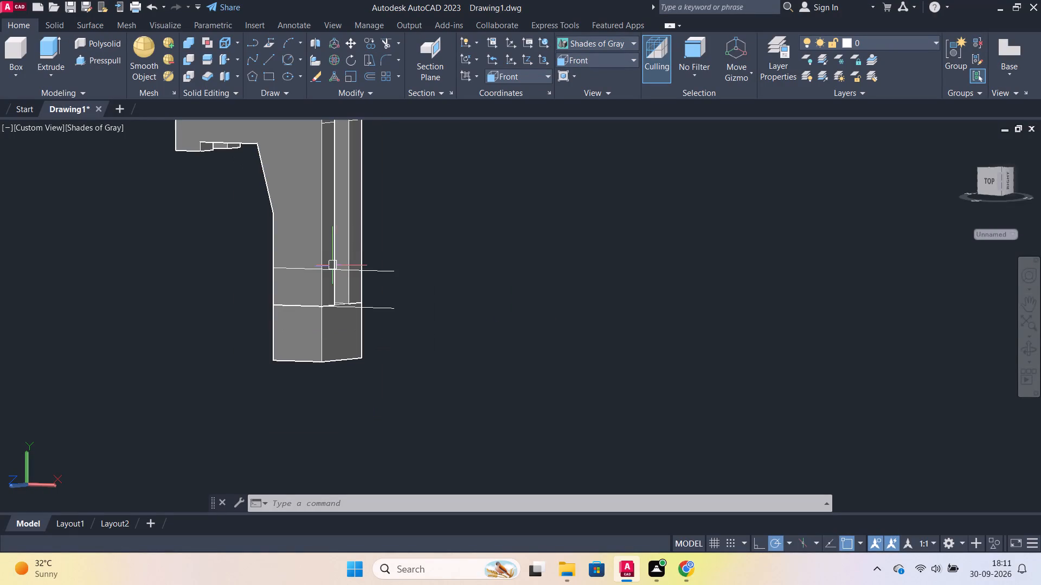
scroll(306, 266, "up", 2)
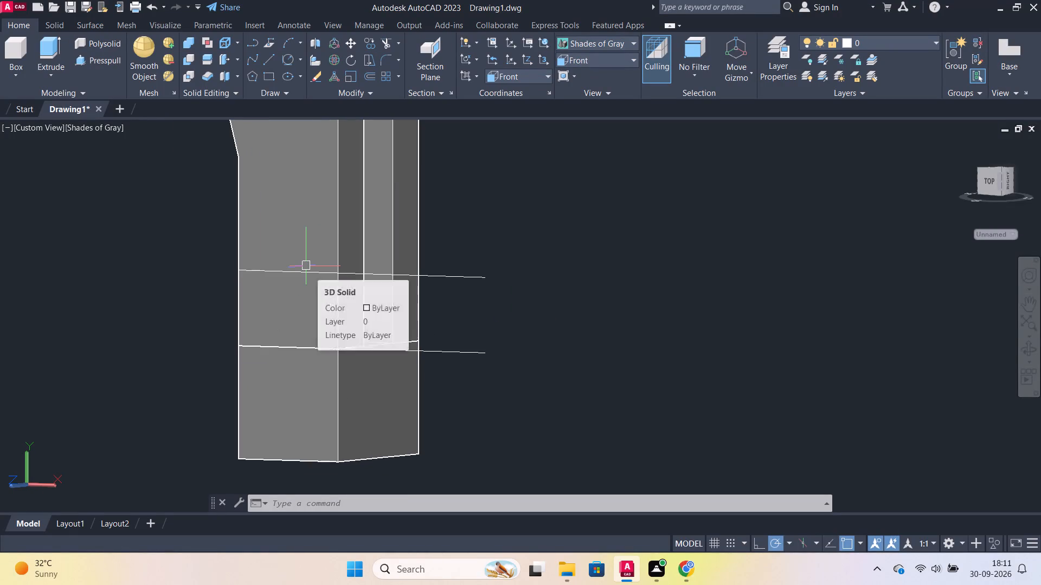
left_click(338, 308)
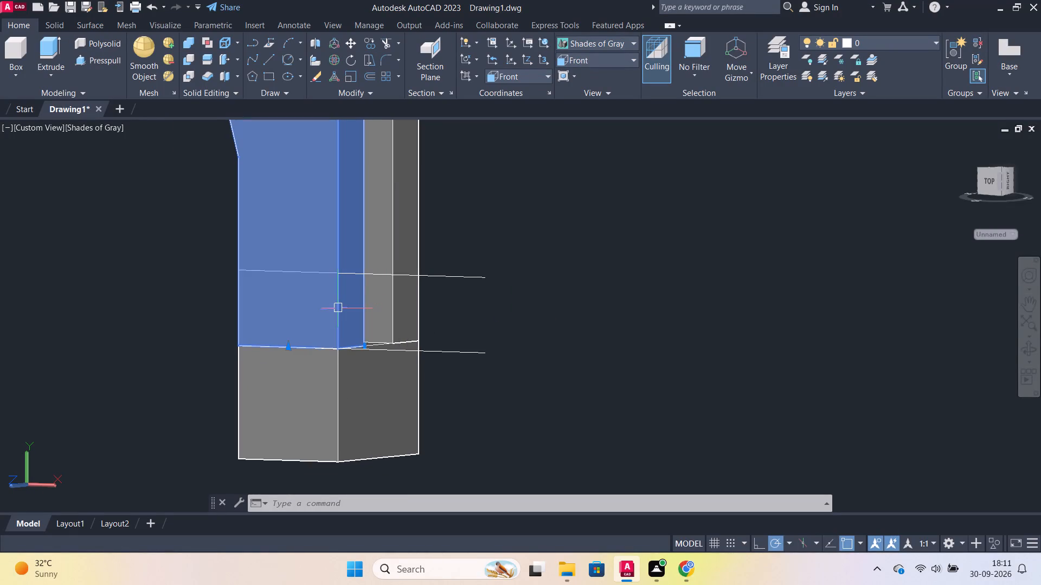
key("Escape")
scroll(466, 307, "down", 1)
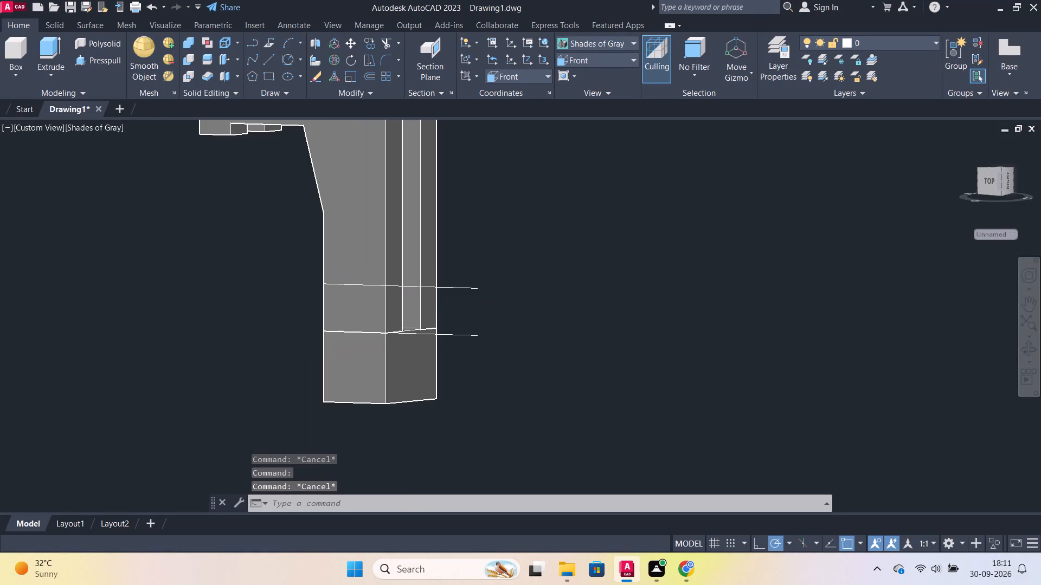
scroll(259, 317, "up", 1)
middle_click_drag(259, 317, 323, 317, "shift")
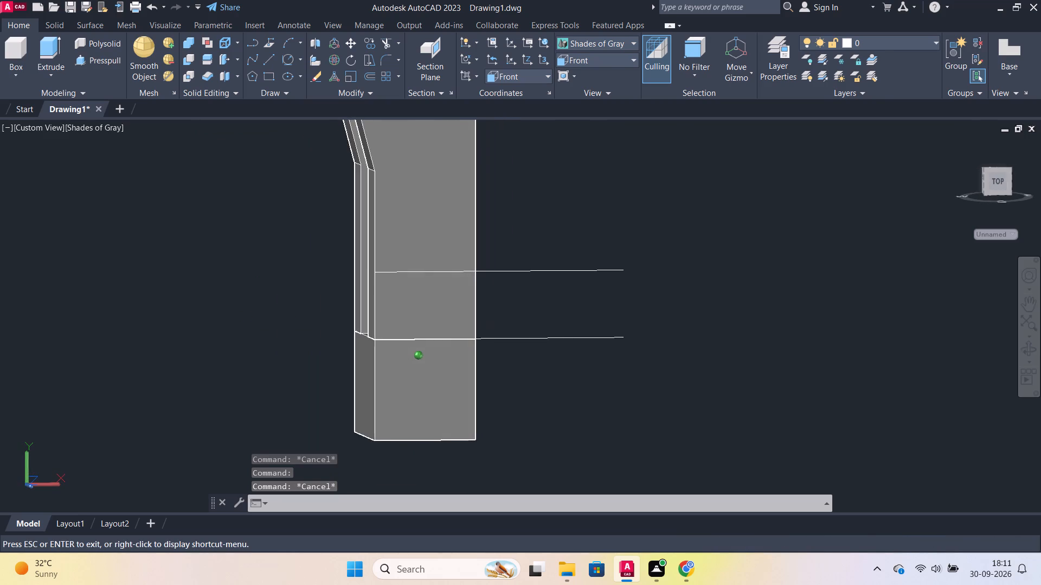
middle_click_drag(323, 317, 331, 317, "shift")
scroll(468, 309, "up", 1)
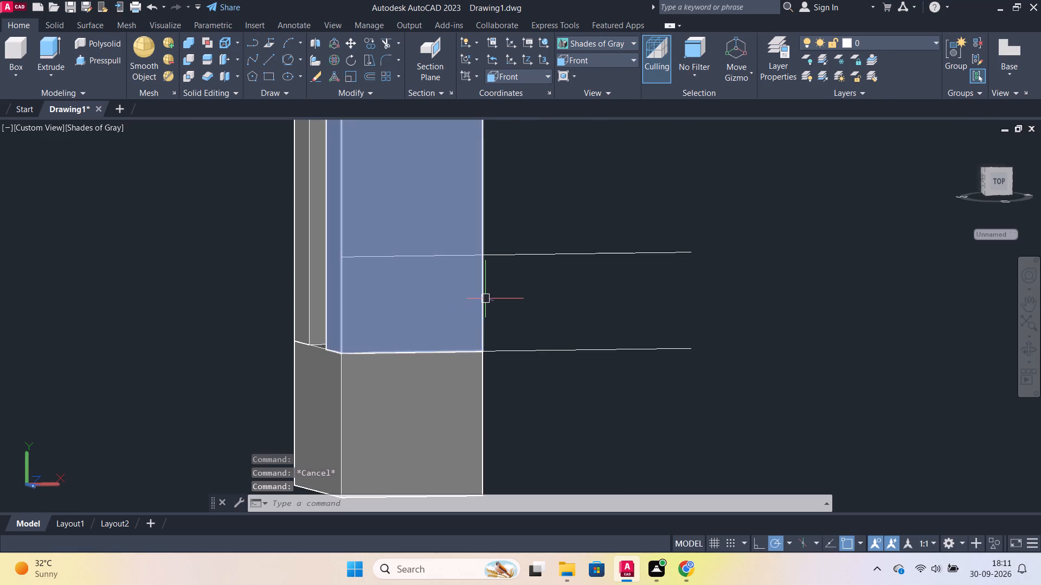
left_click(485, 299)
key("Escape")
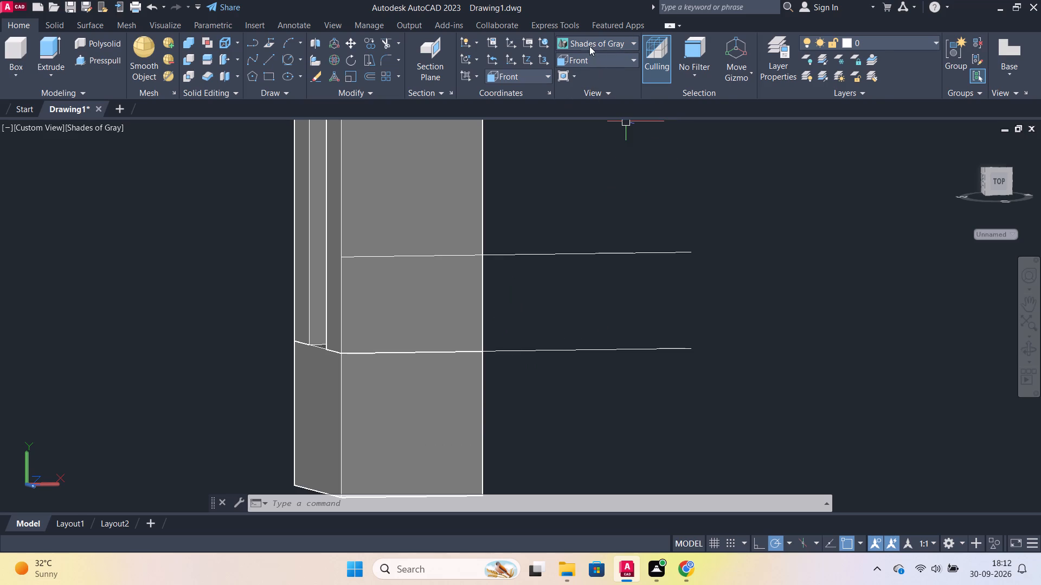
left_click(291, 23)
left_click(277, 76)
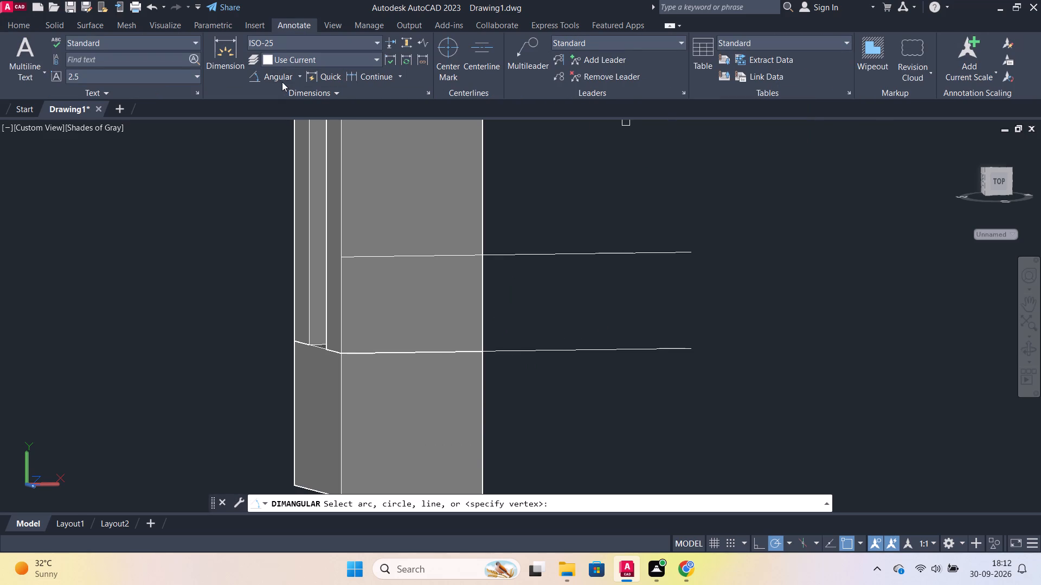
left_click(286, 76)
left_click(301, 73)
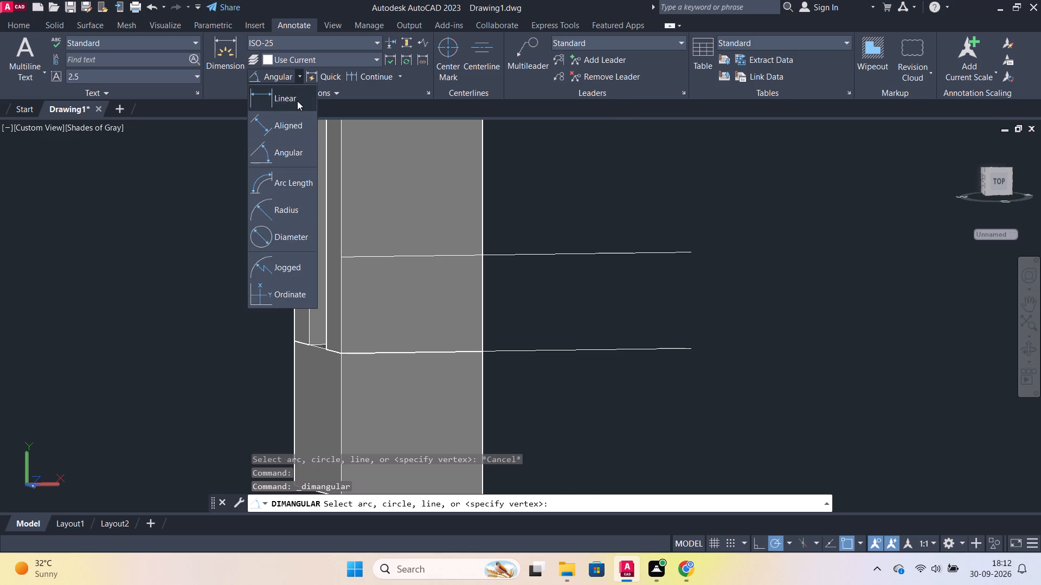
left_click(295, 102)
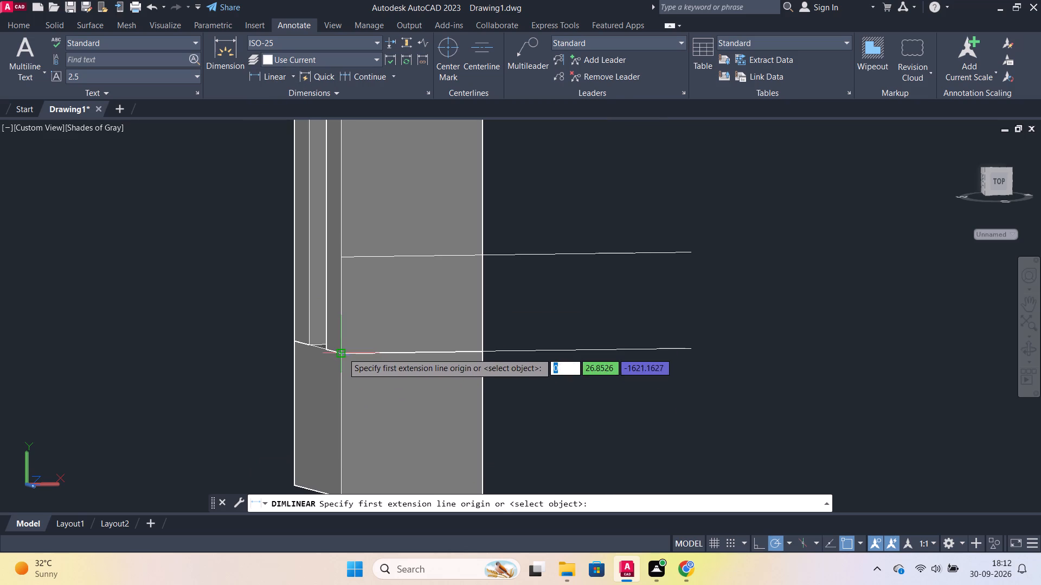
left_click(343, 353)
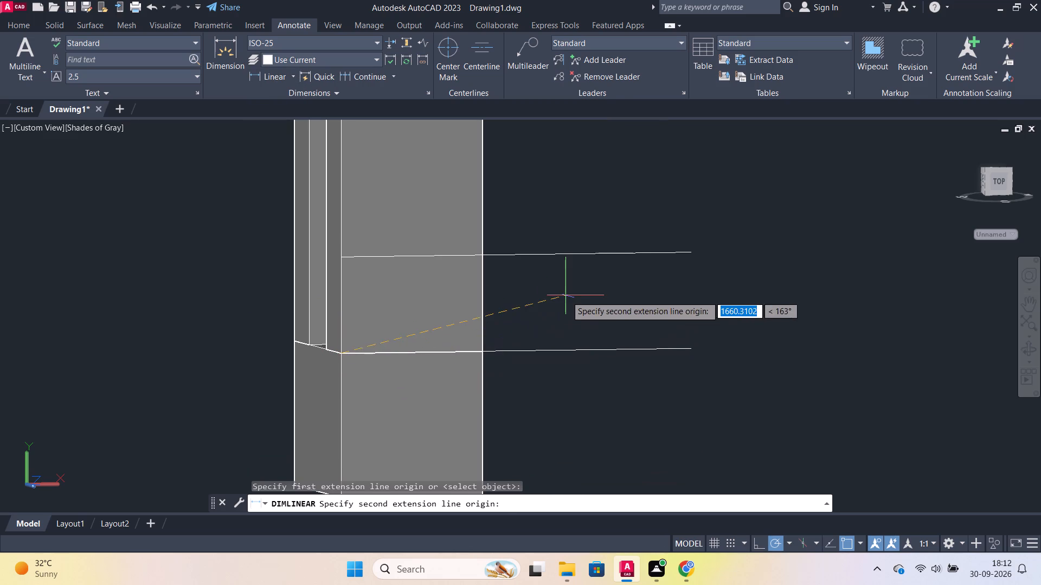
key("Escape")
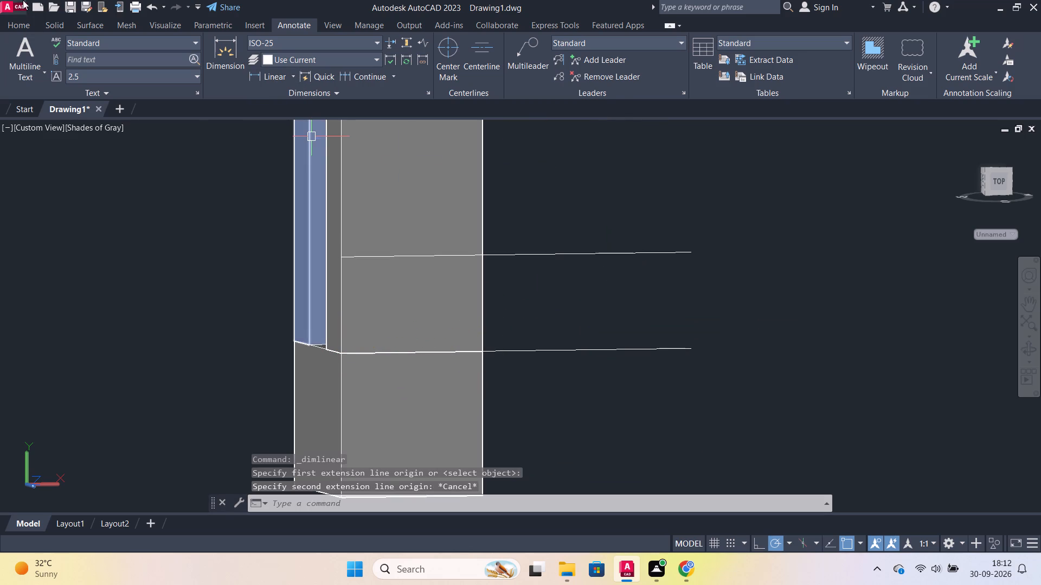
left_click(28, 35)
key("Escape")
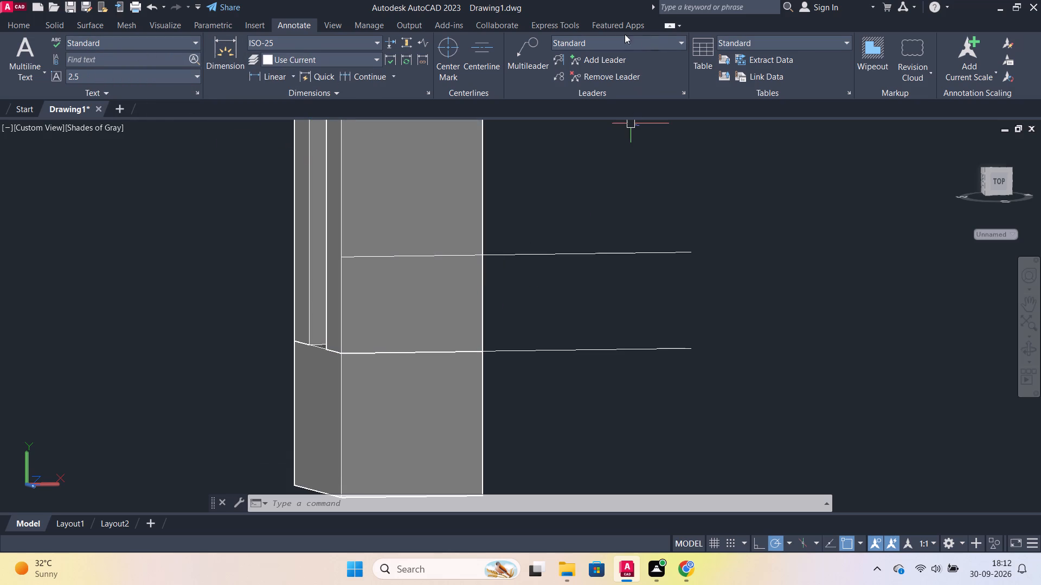
In the 2D Wireframe visual style, offset the short vertical line 7.5 units inward to the middle of the upright's front face.
left_click(3, 24)
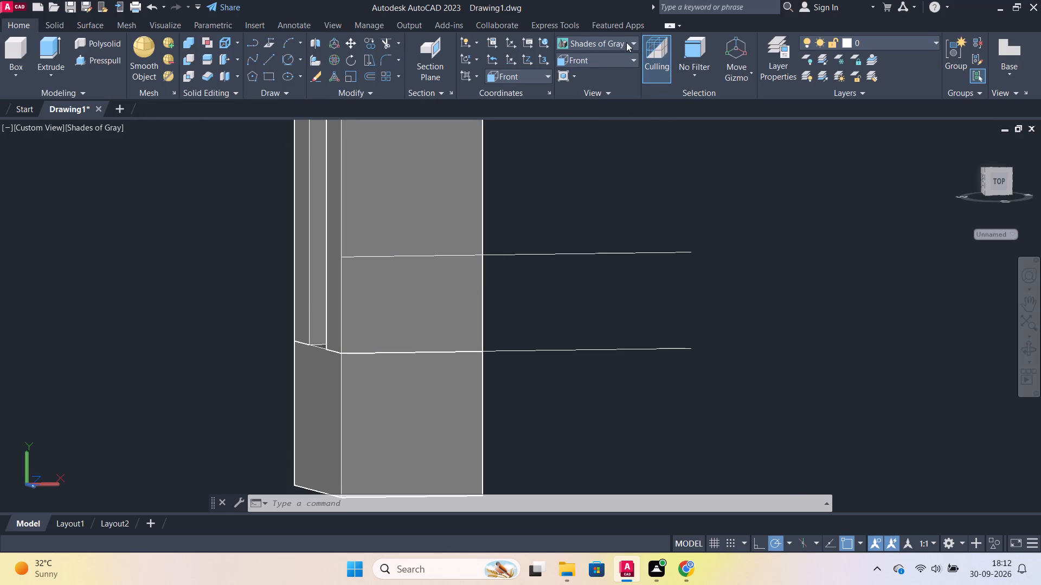
left_click(609, 43)
left_click(594, 78)
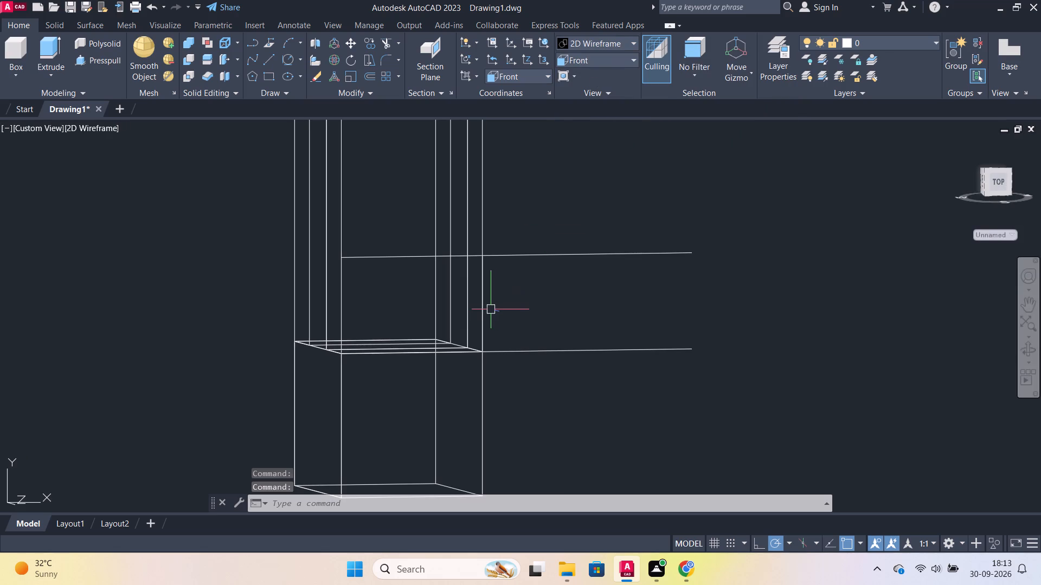
left_click(486, 305)
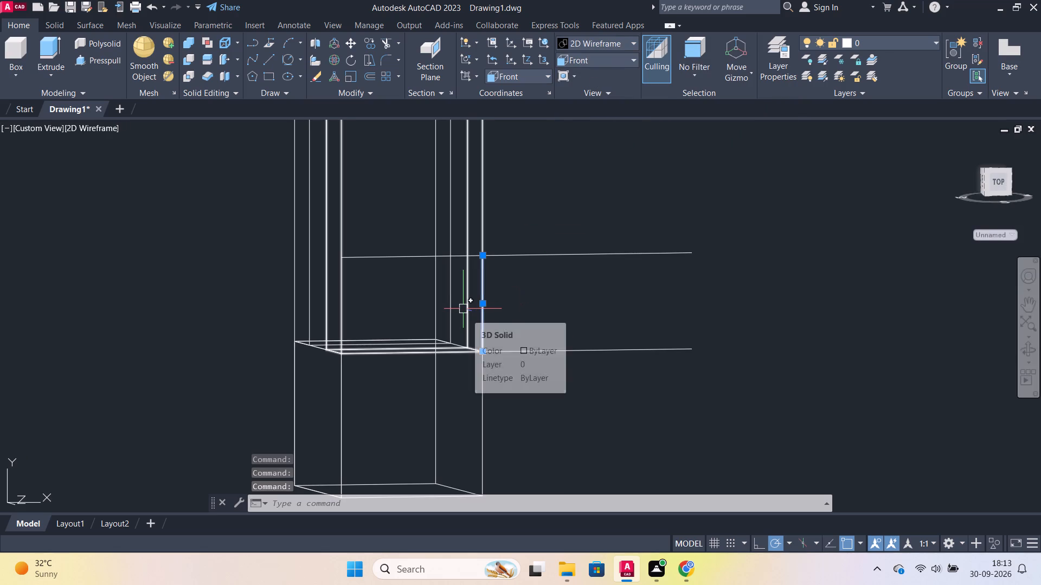
key("o")
key("Return")
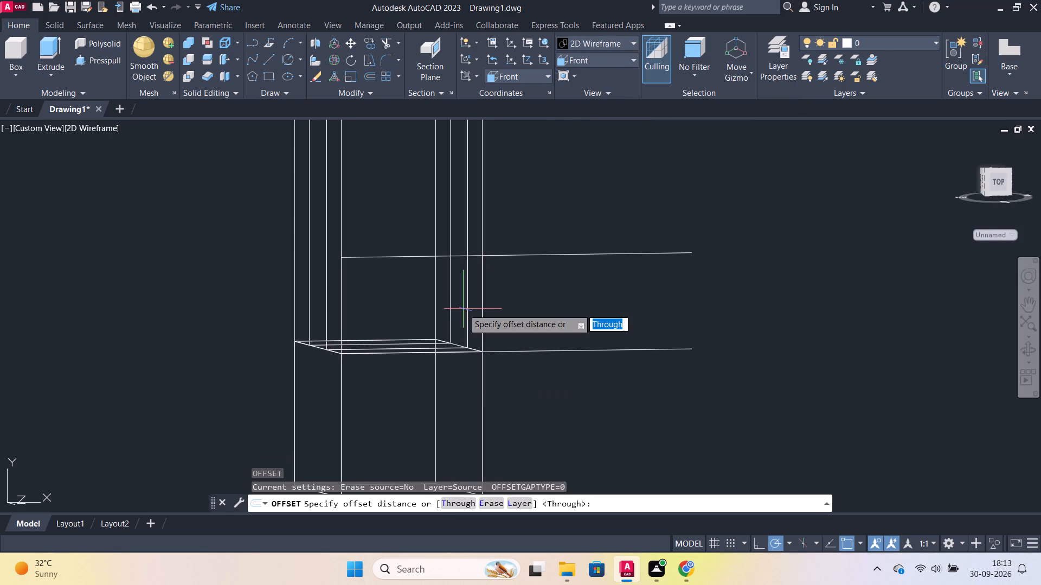
key("Return")
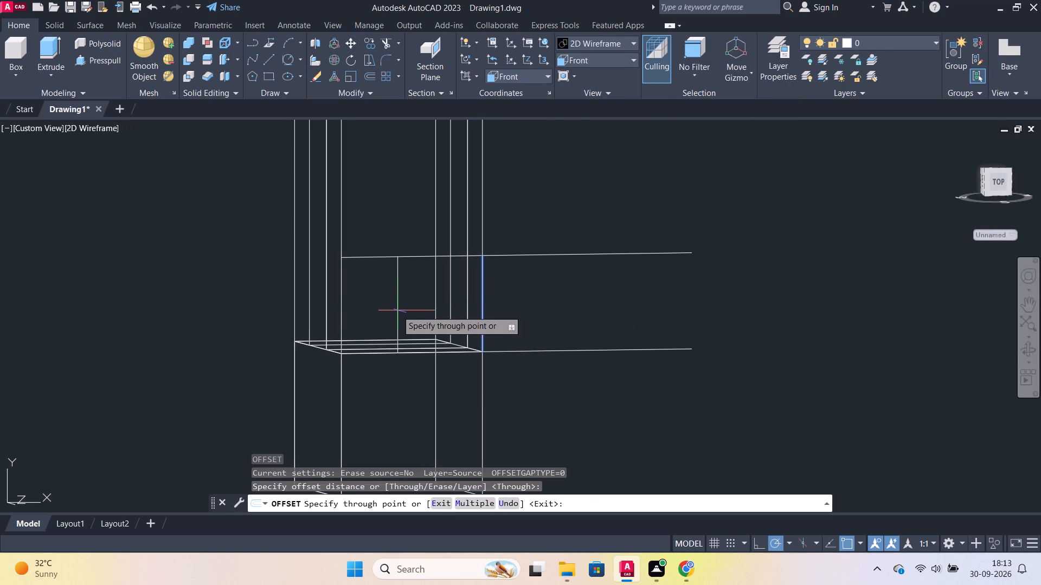
type("7.5")
key("Return")
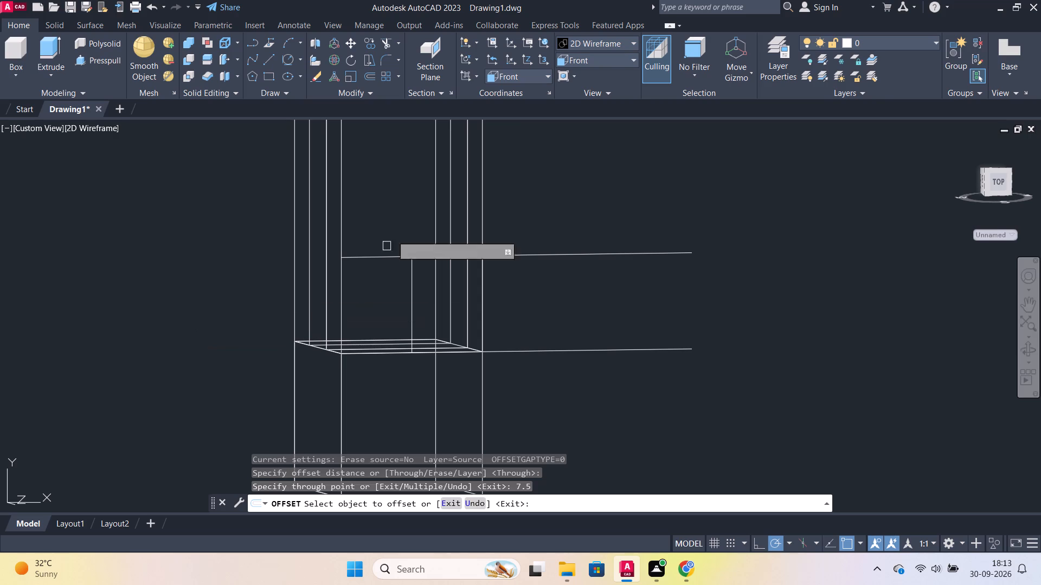
Switch the visual style back to Shades of Gray and end the Offset command.
left_click(571, 36)
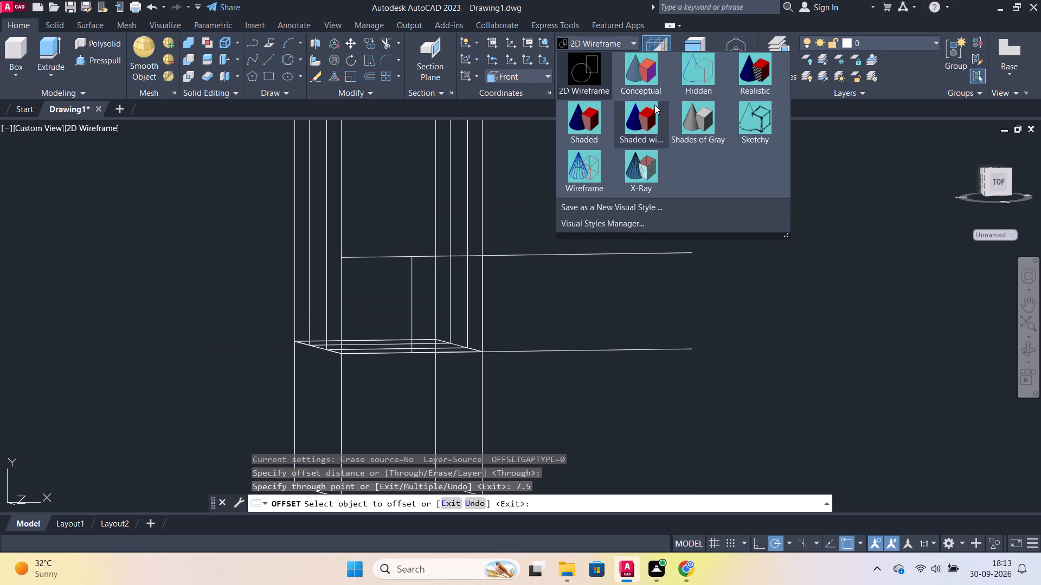
left_click(699, 122)
scroll(447, 246, "up", 1)
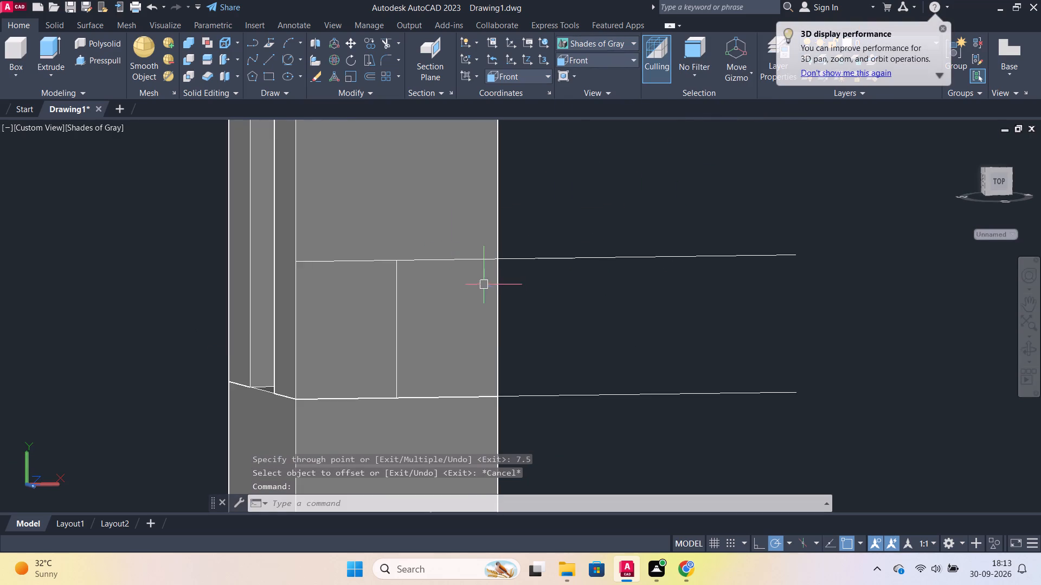
scroll(496, 295, "down", 1)
key("Escape")
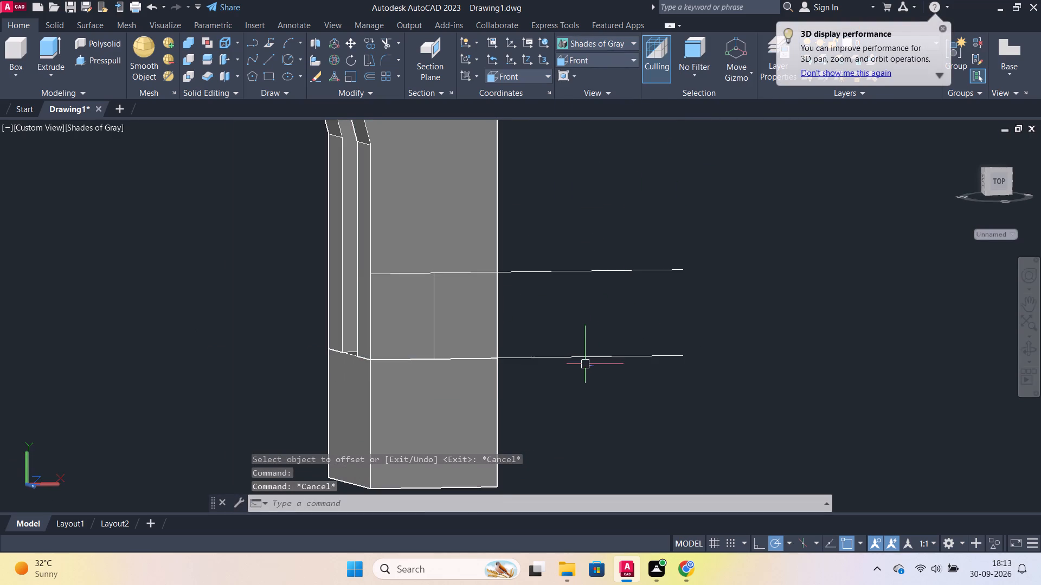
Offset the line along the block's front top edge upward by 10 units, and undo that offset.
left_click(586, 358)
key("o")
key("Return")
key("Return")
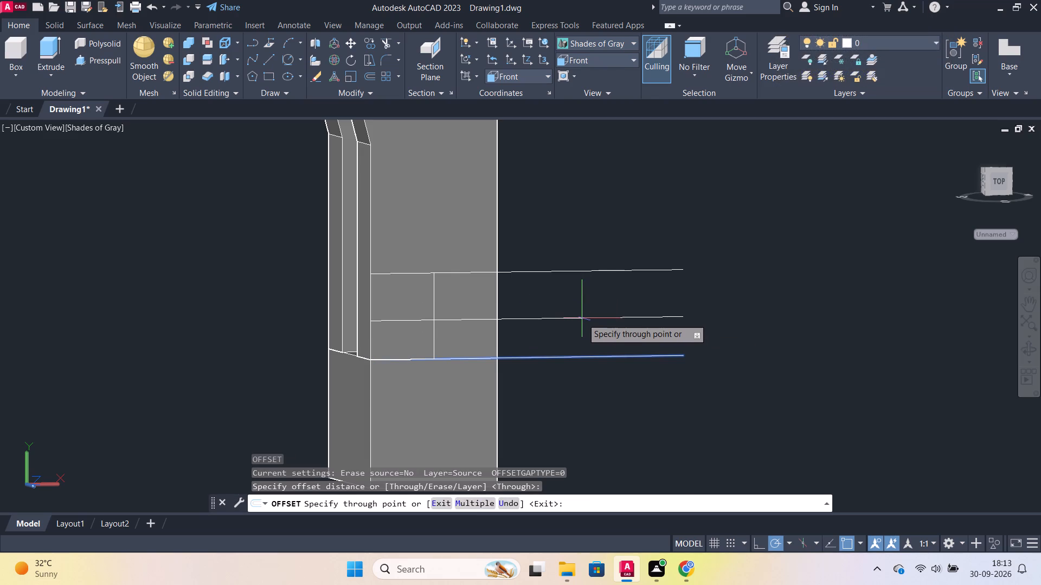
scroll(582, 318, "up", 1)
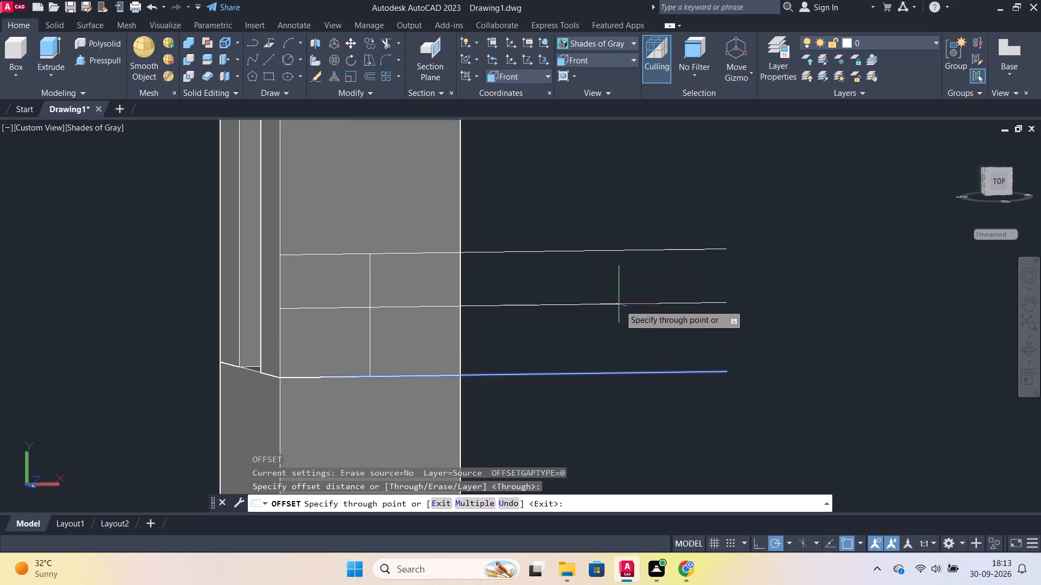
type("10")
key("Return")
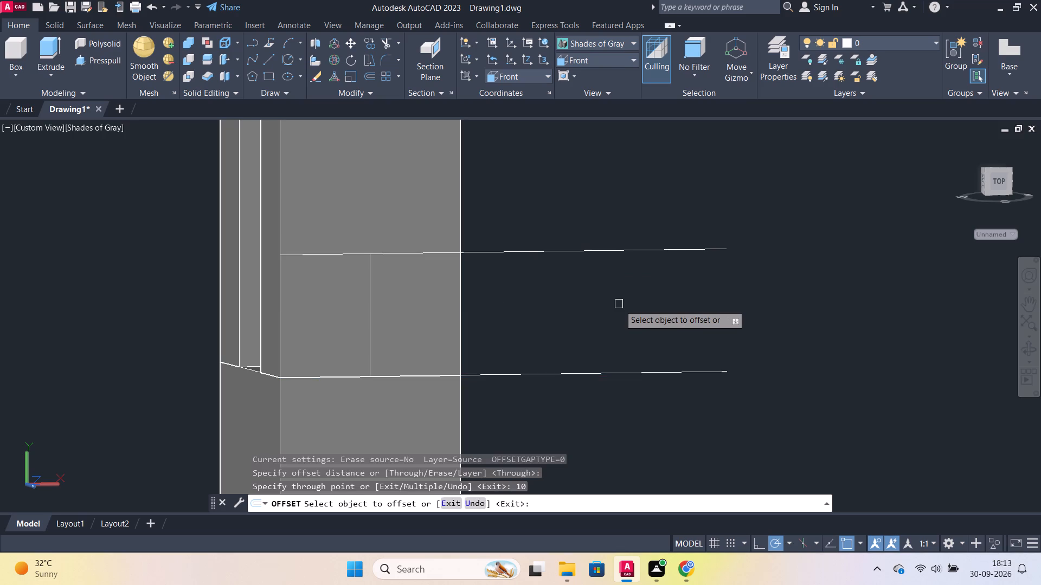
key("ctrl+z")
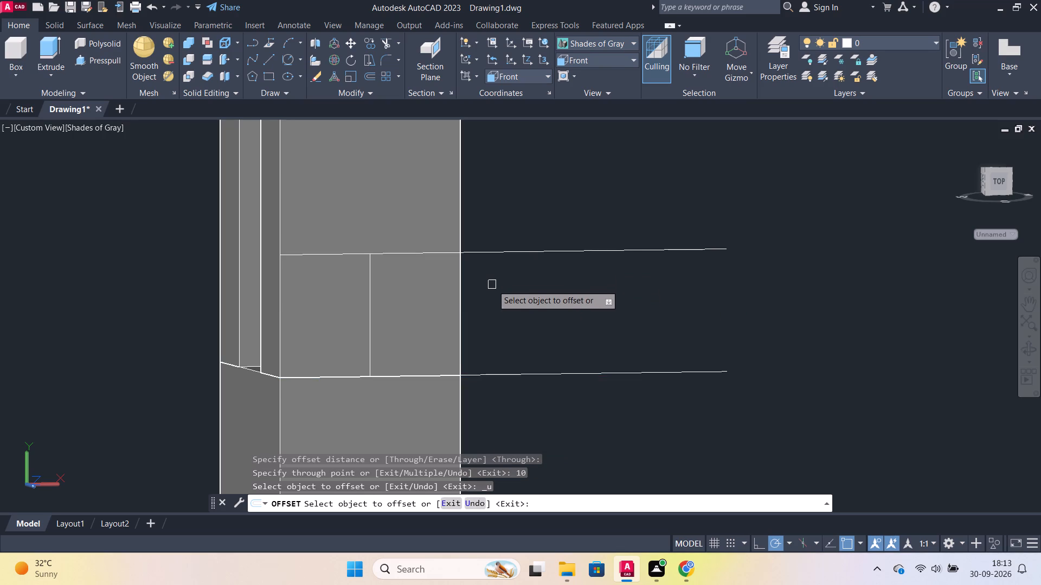
Offset the upper horizontal construction line downward by 5 units, midway between the two existing horizontal lines.
scroll(349, 284, "up", 1)
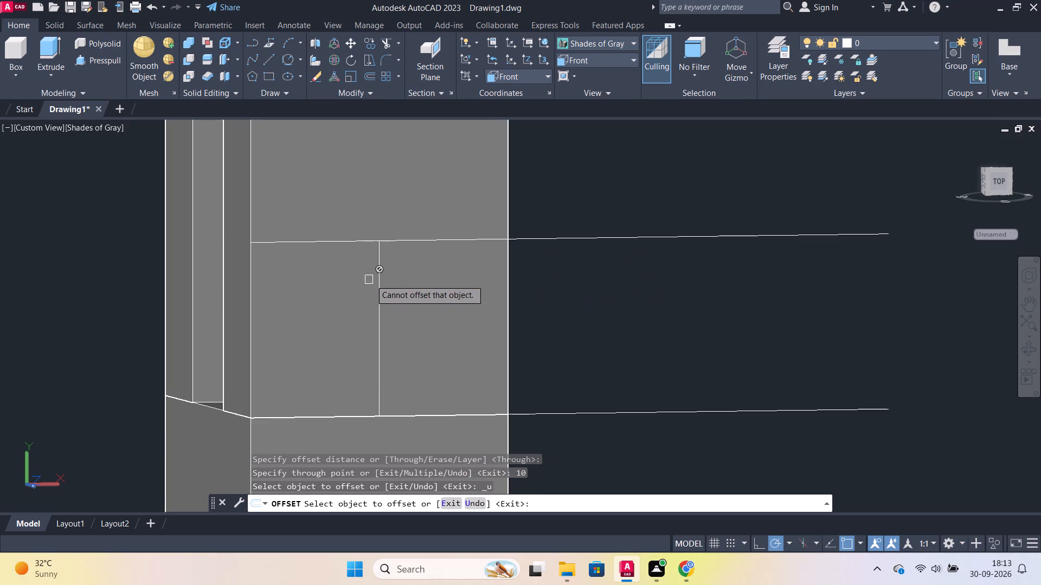
scroll(372, 277, "down", 1)
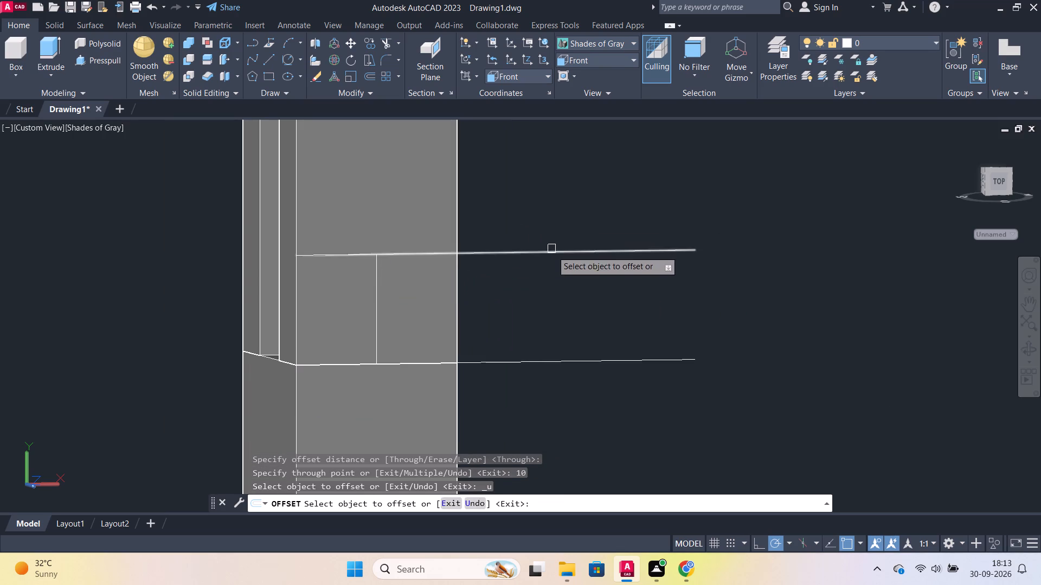
left_click(551, 252)
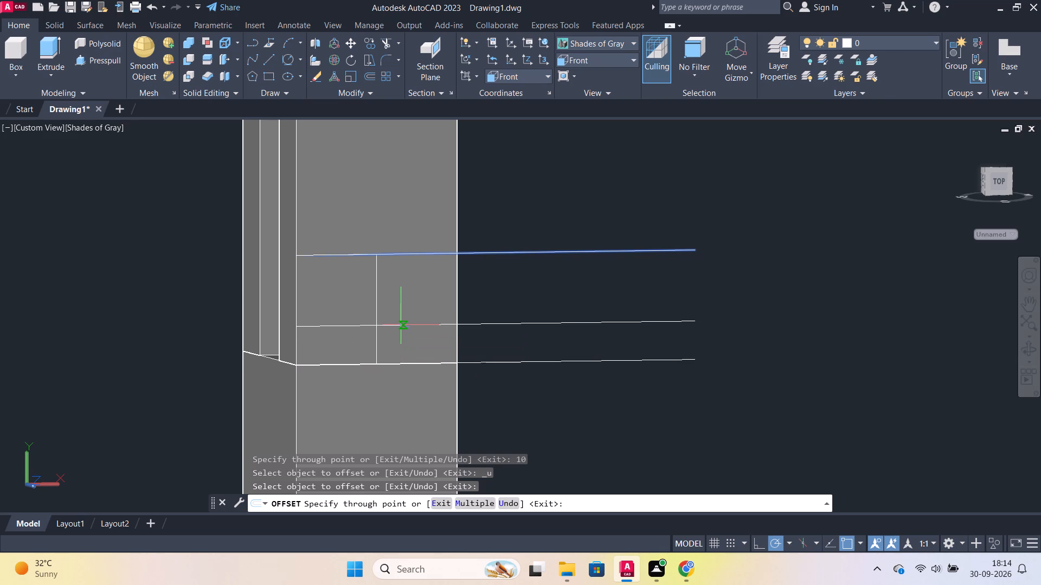
key("5")
key("Return")
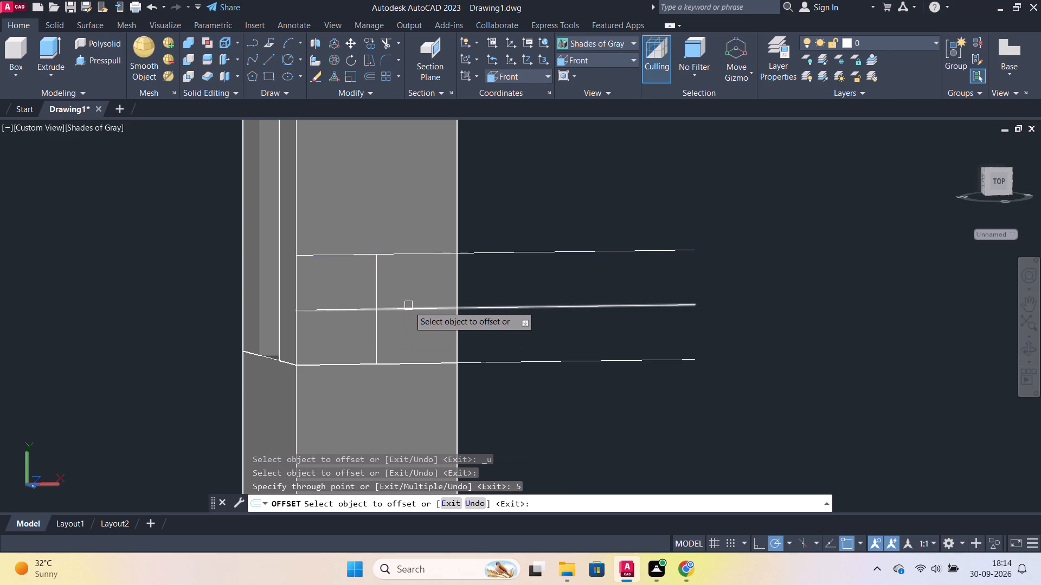
key("Escape")
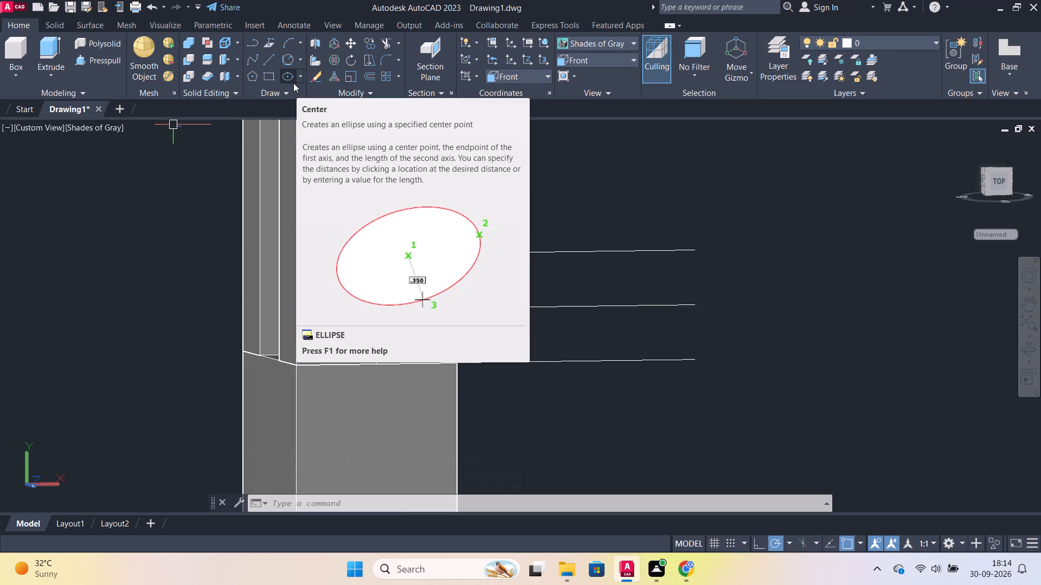
key("Escape")
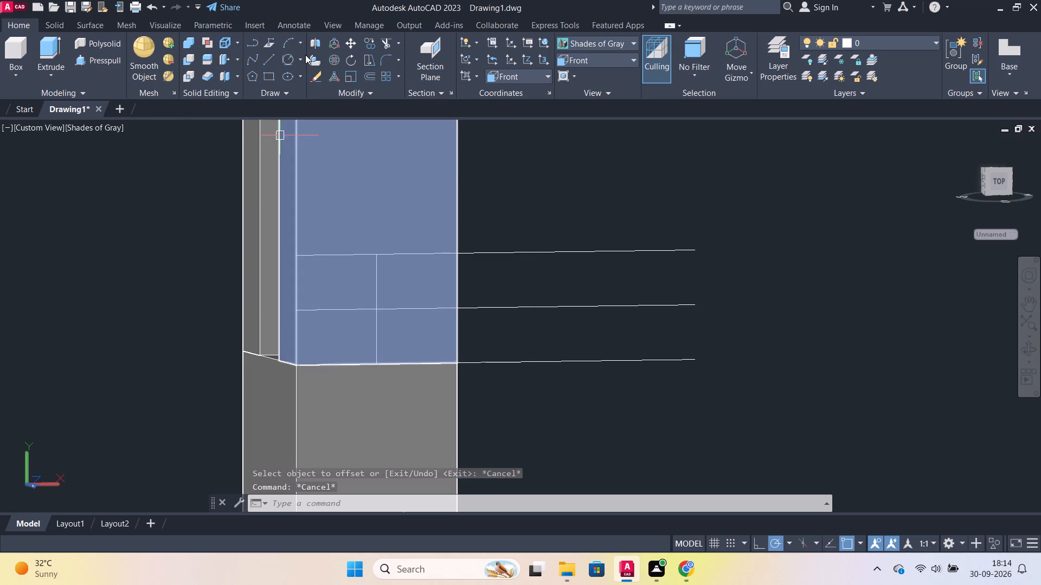
Draw a circle of diameter 12 centred where the middle horizontal line crosses the vertical centre line on the upright's front face.
left_click(305, 55)
left_click(305, 55)
left_click(300, 61)
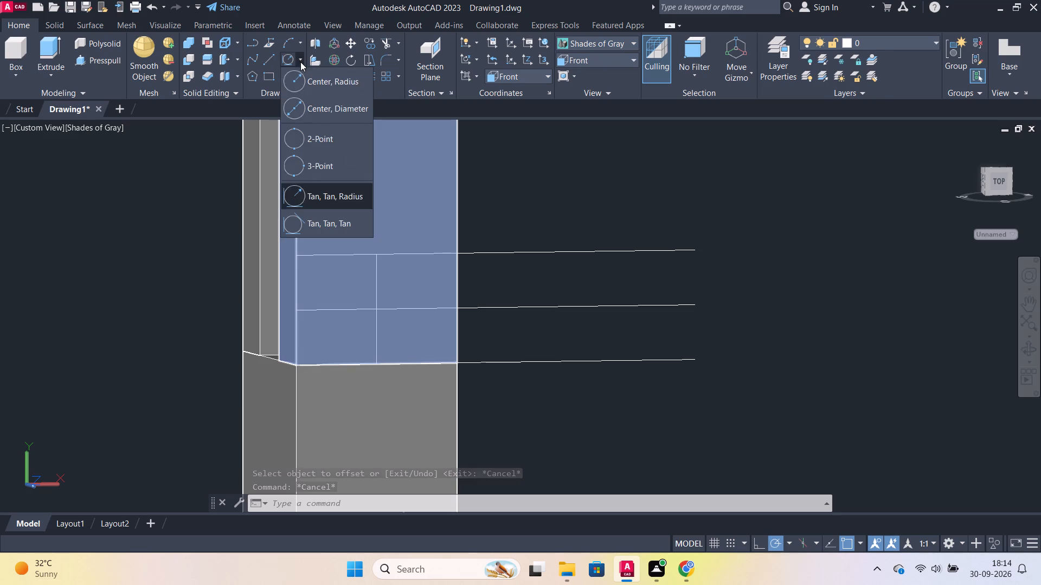
left_click(337, 105)
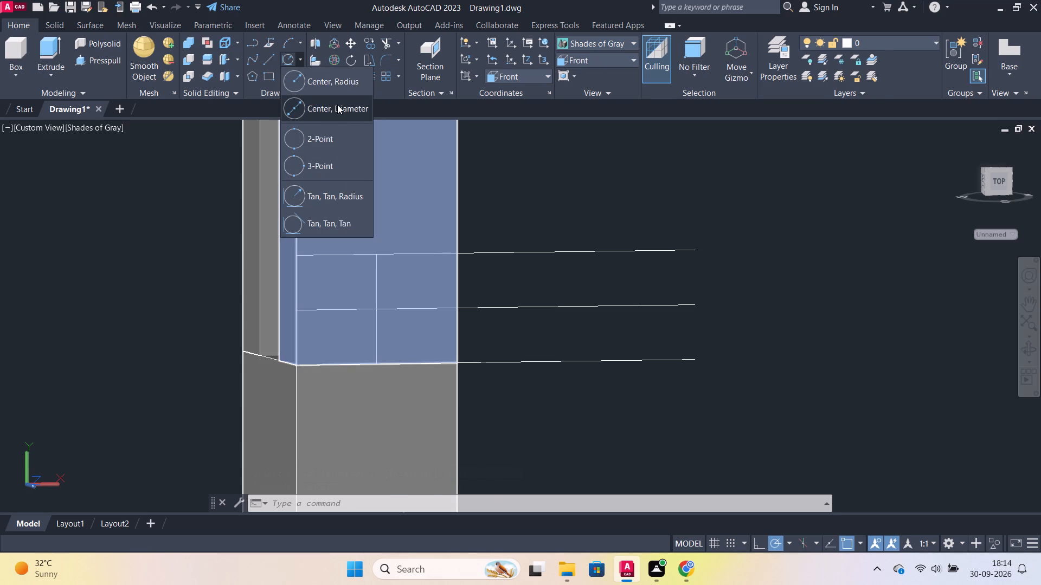
left_click(377, 309)
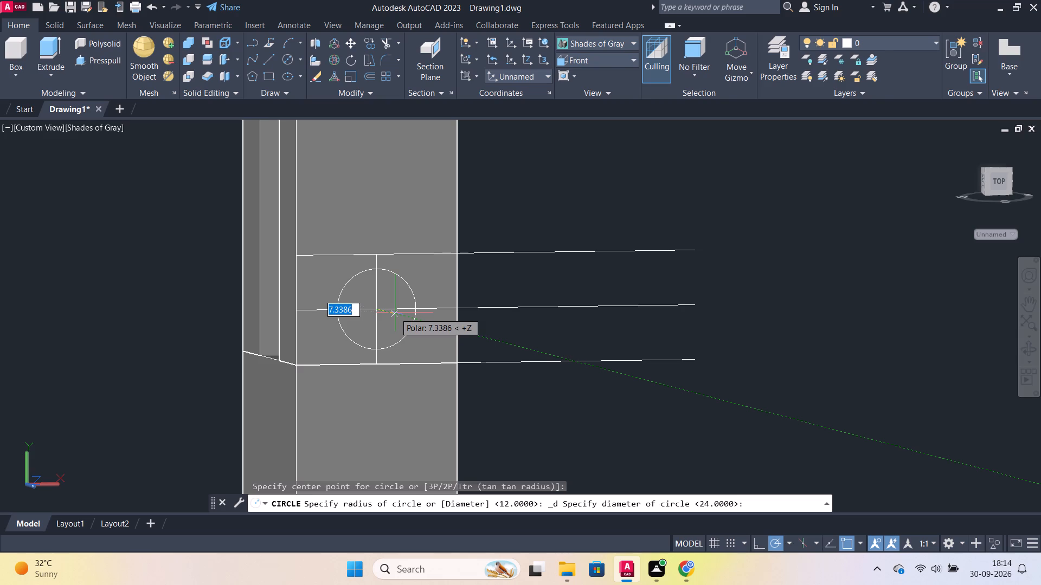
key("d")
key("Return")
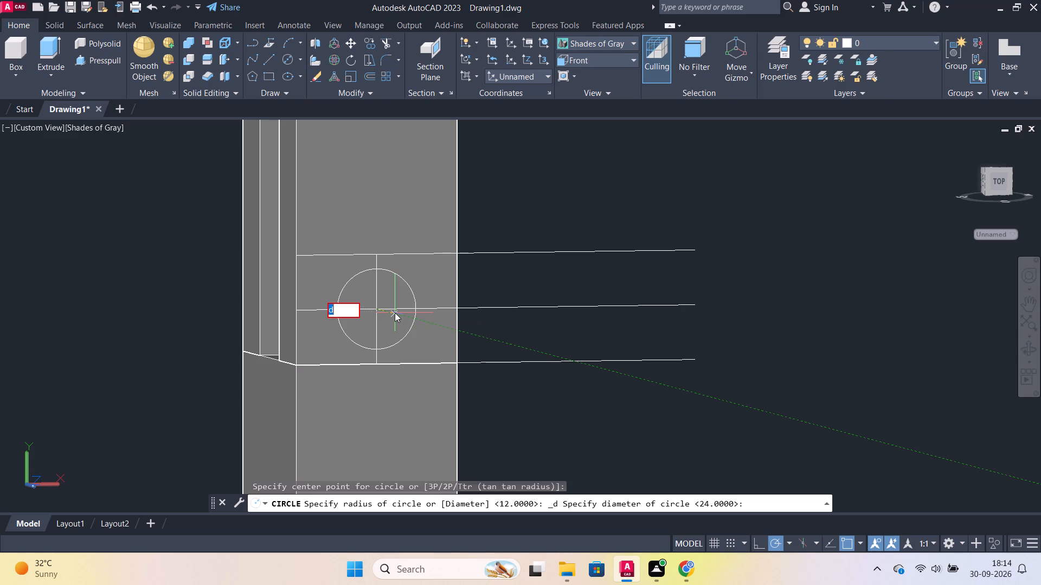
type("12")
key("Return")
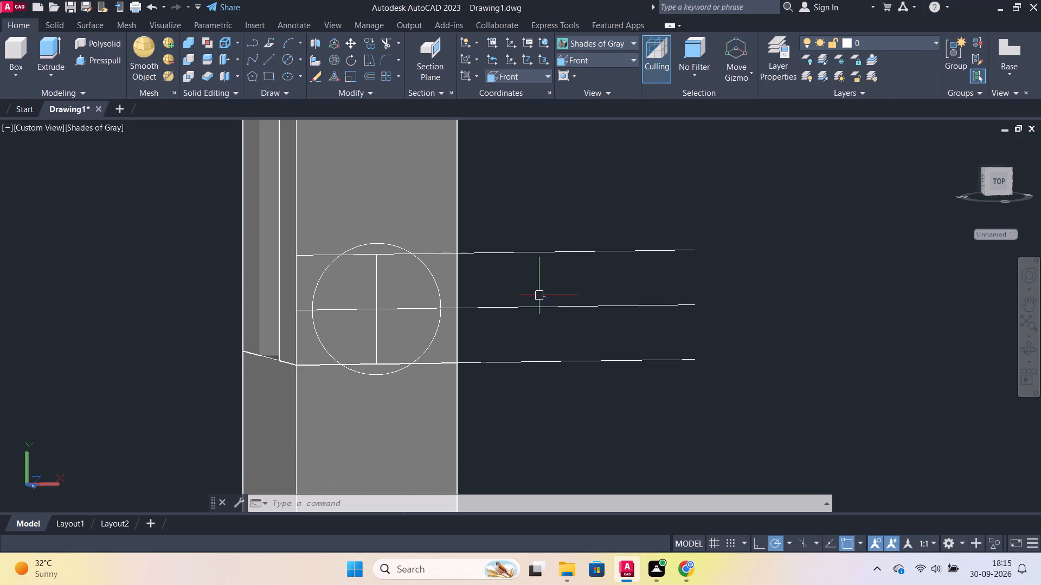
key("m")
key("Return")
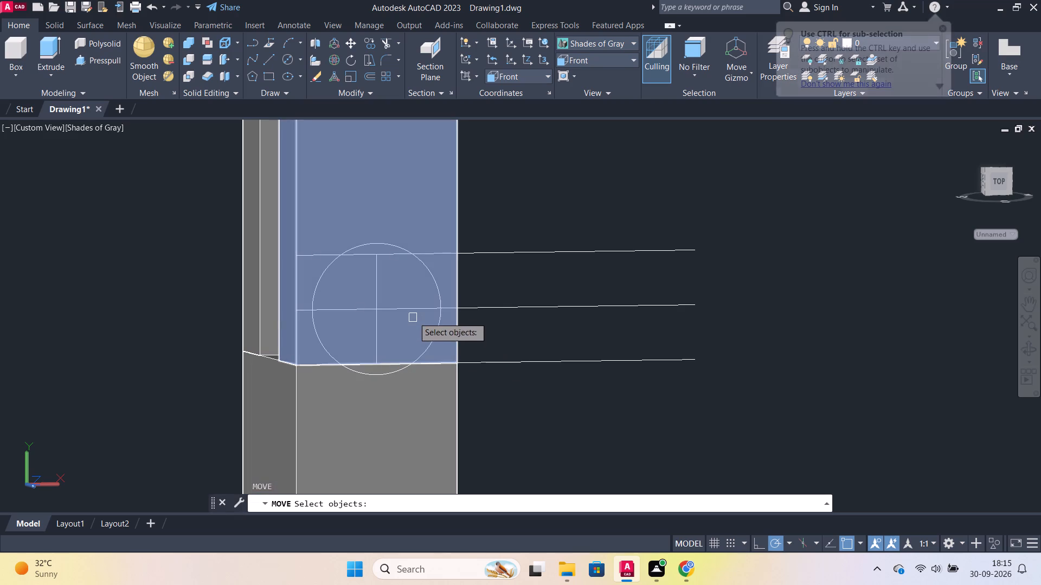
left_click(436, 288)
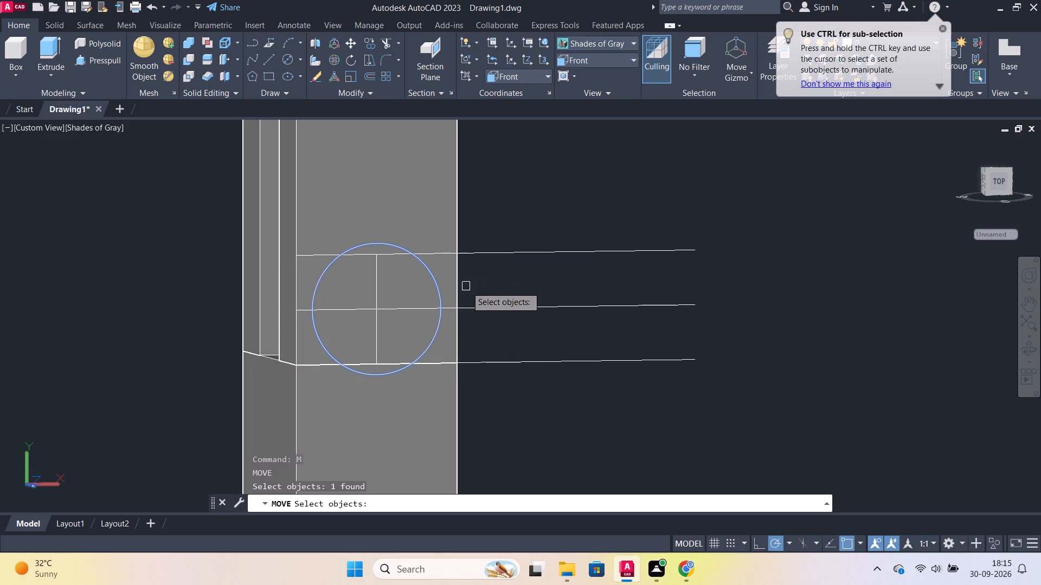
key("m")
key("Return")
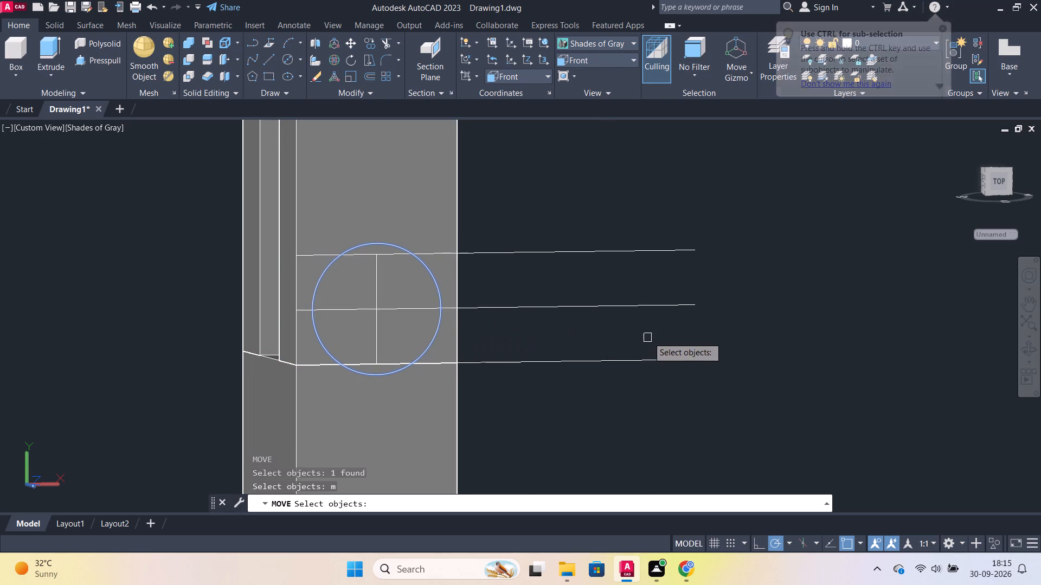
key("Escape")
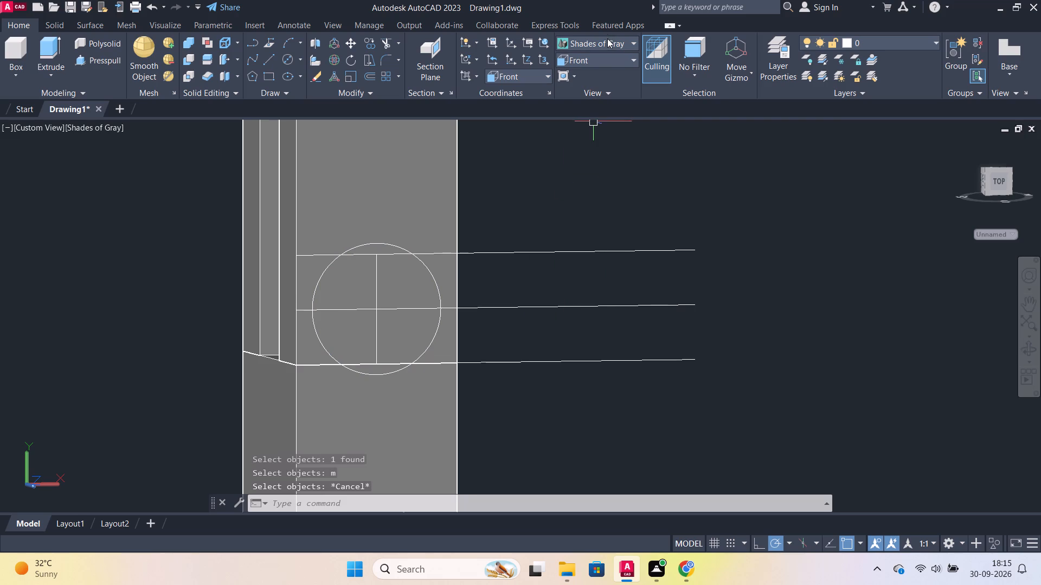
In the 2D Wireframe visual style, move the circle up 1 unit from its bottom quadrant onto the block's front top edge.
left_click(607, 38)
left_click(593, 65)
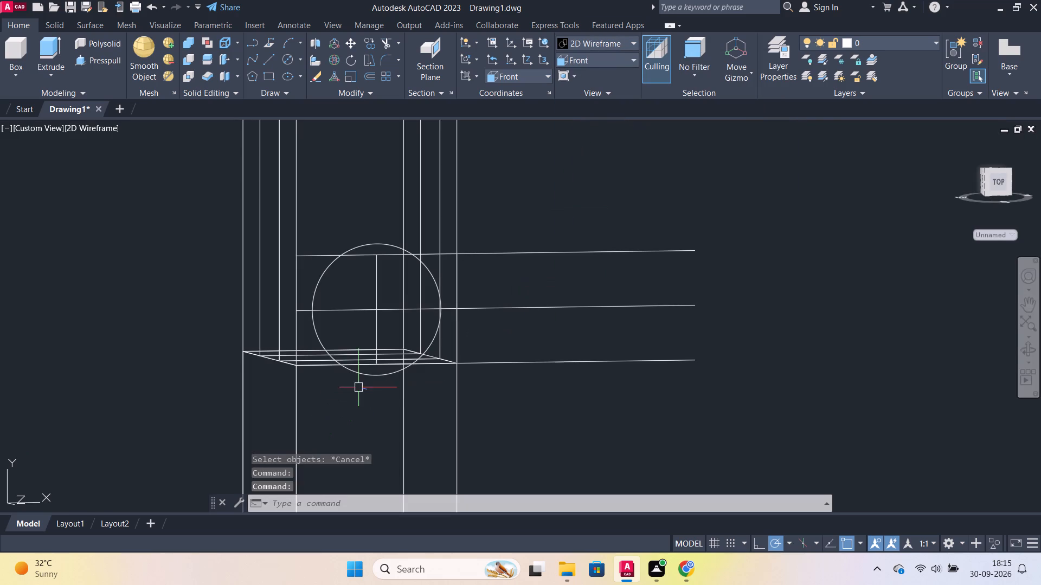
left_click(371, 376)
key("m")
key("Return")
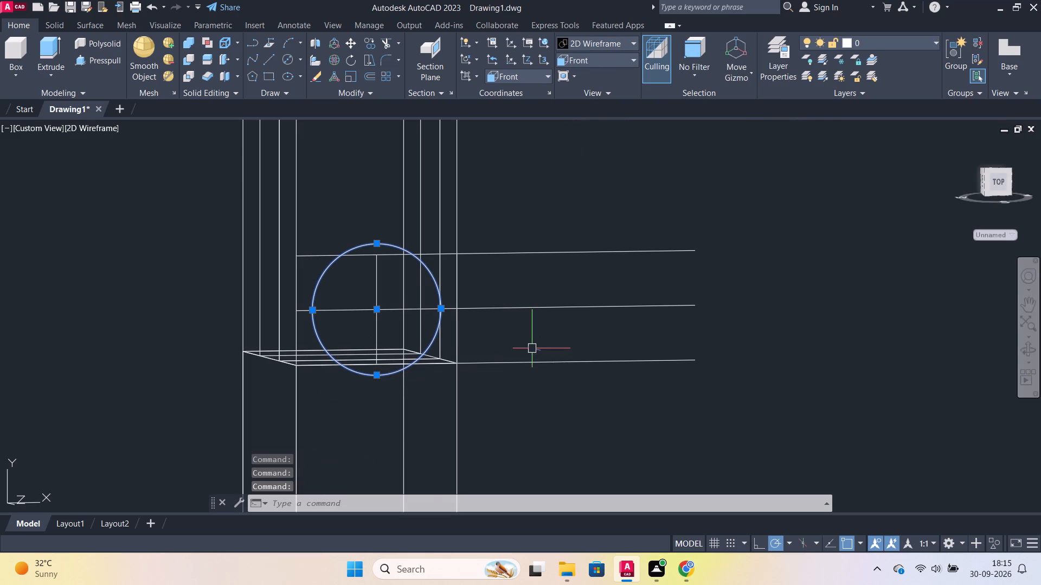
left_click(376, 374)
scroll(376, 367, "up", 2)
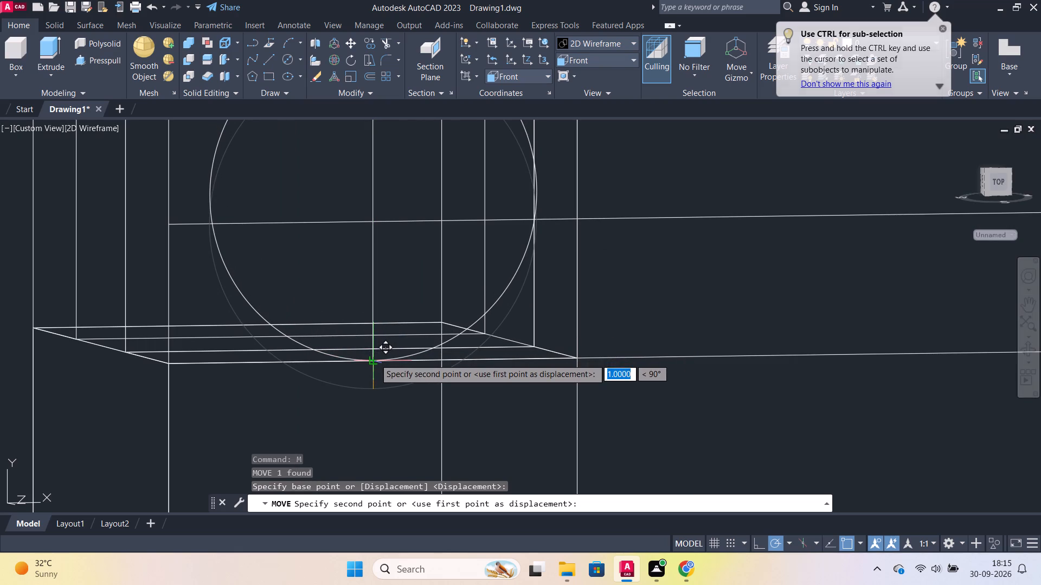
left_click(375, 359)
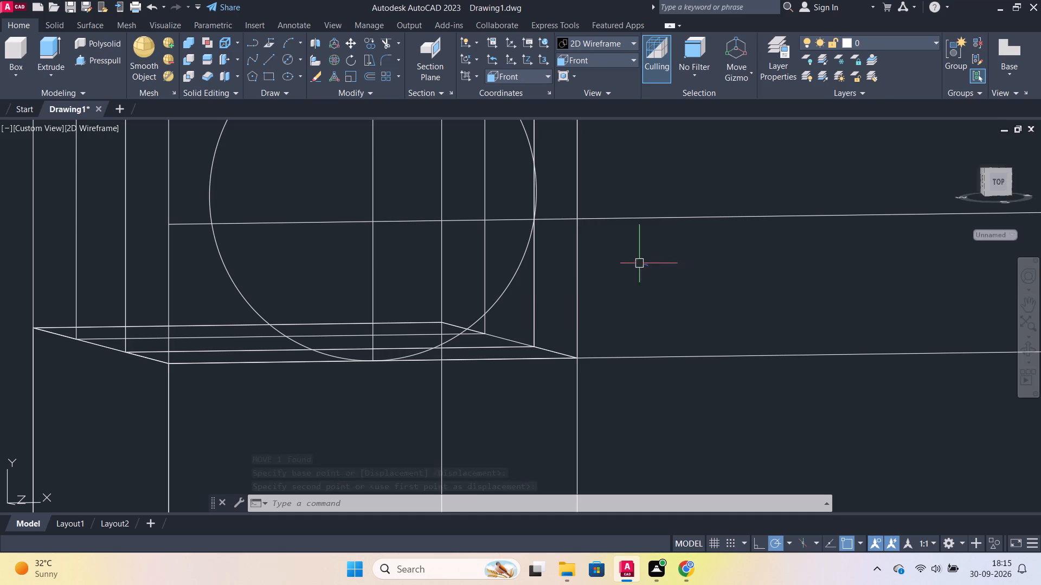
Switch the visual style back to Shades of Gray.
left_click(600, 37)
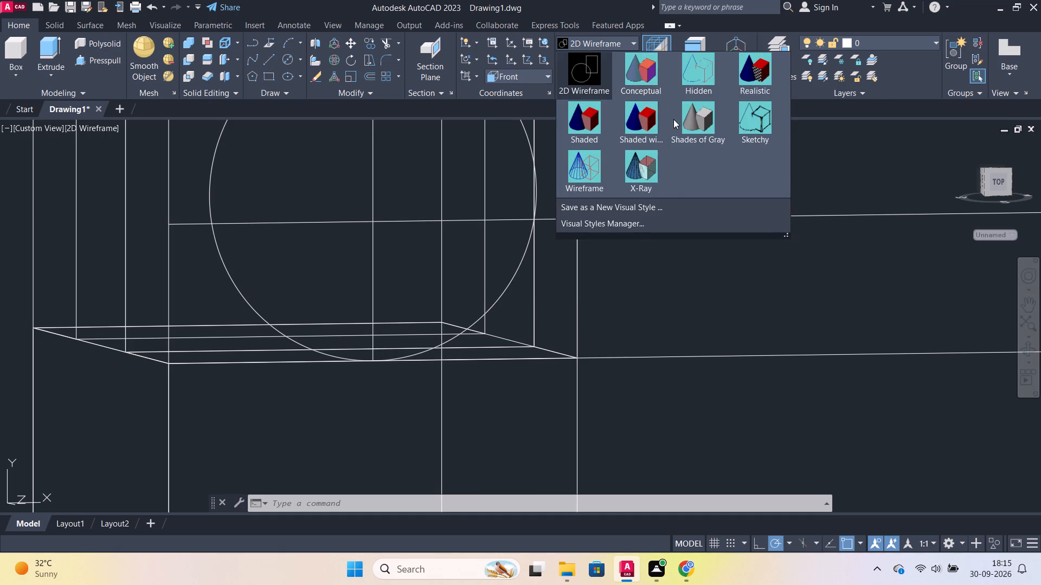
left_click(679, 121)
scroll(388, 374, "down", 2)
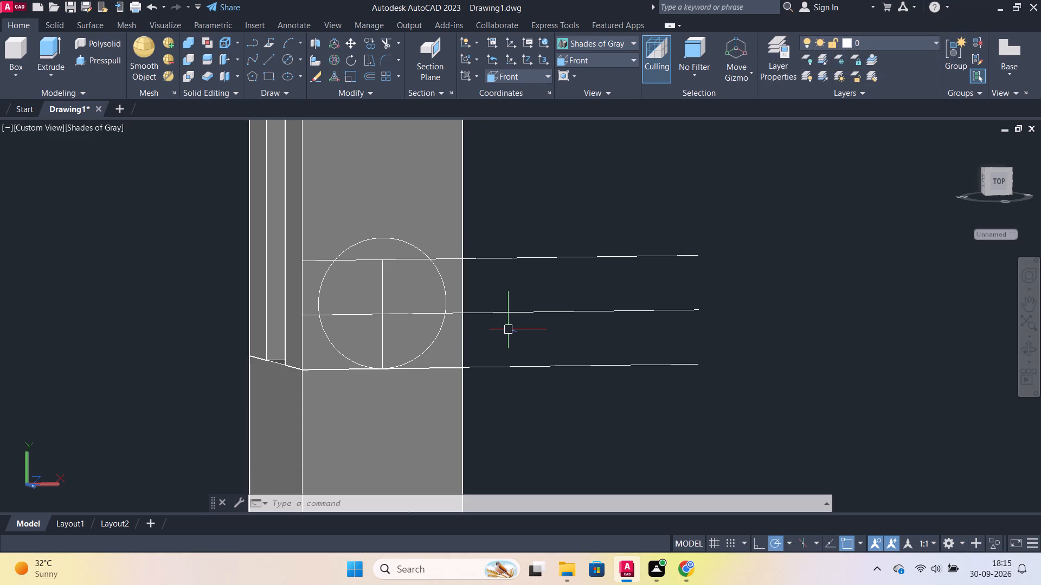
key("Escape")
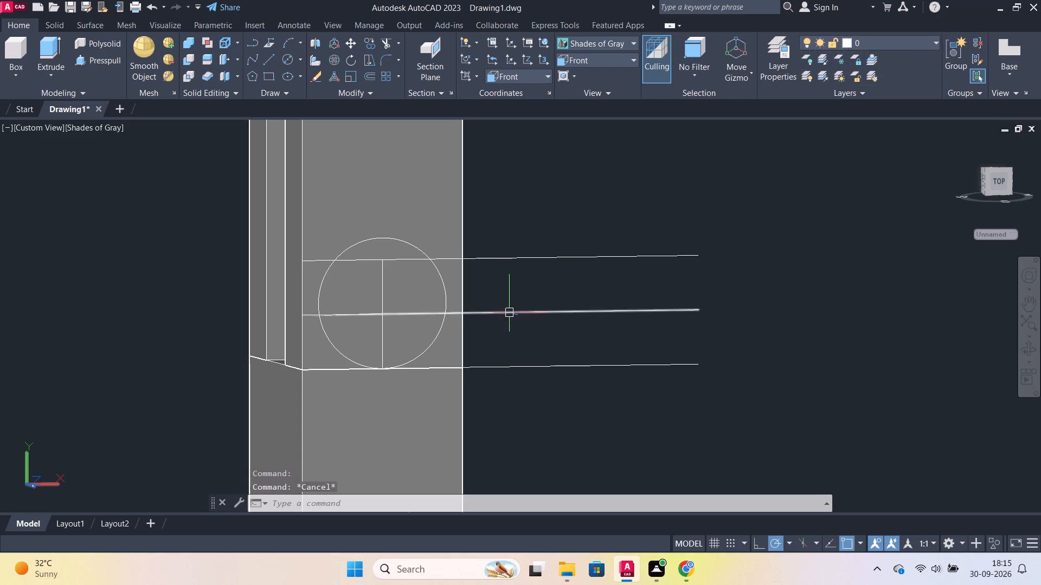
Erase the middle horizontal construction line through the circle.
left_click(509, 313)
key("e")
key("Return")
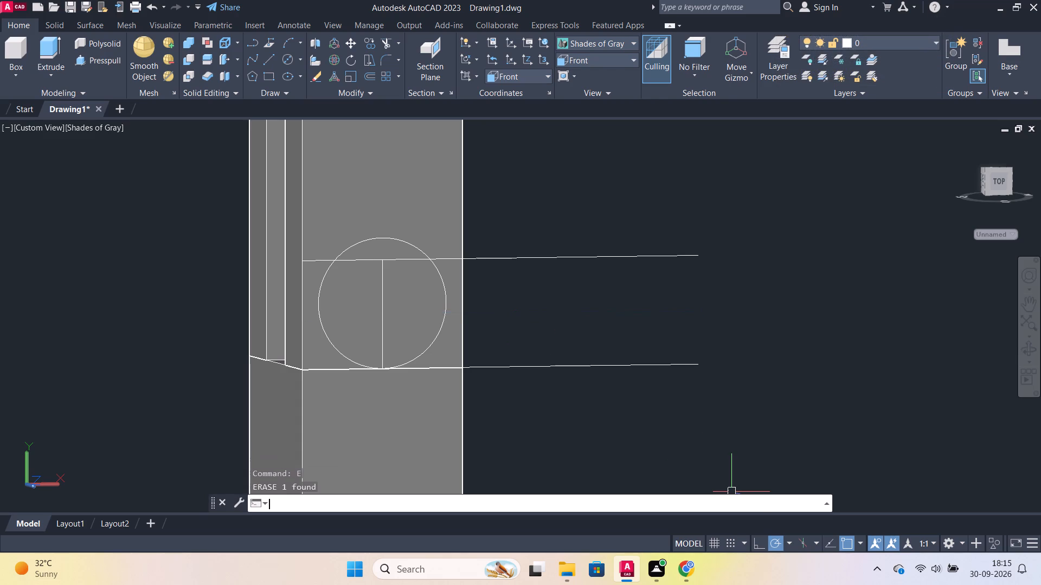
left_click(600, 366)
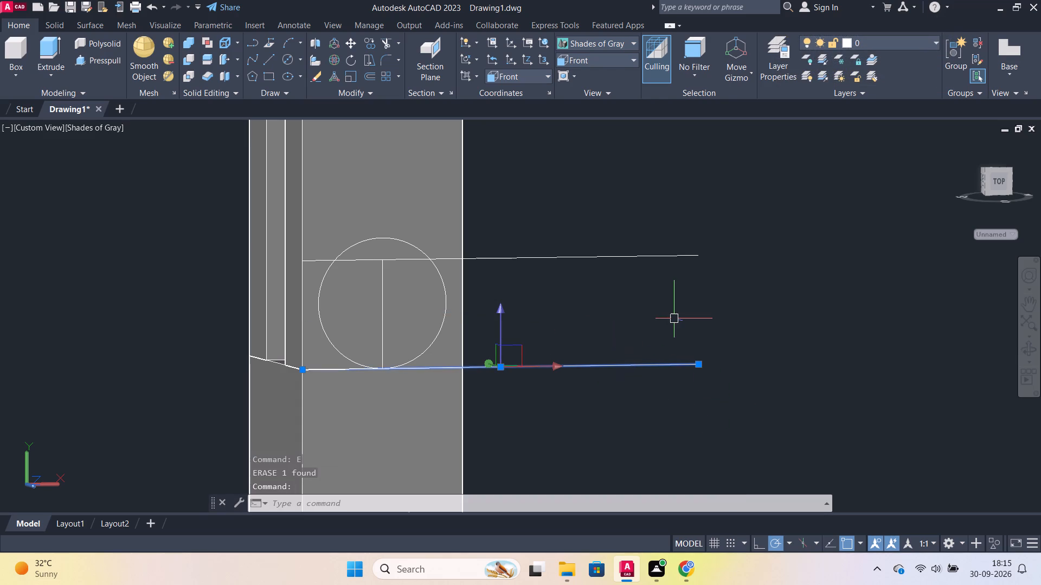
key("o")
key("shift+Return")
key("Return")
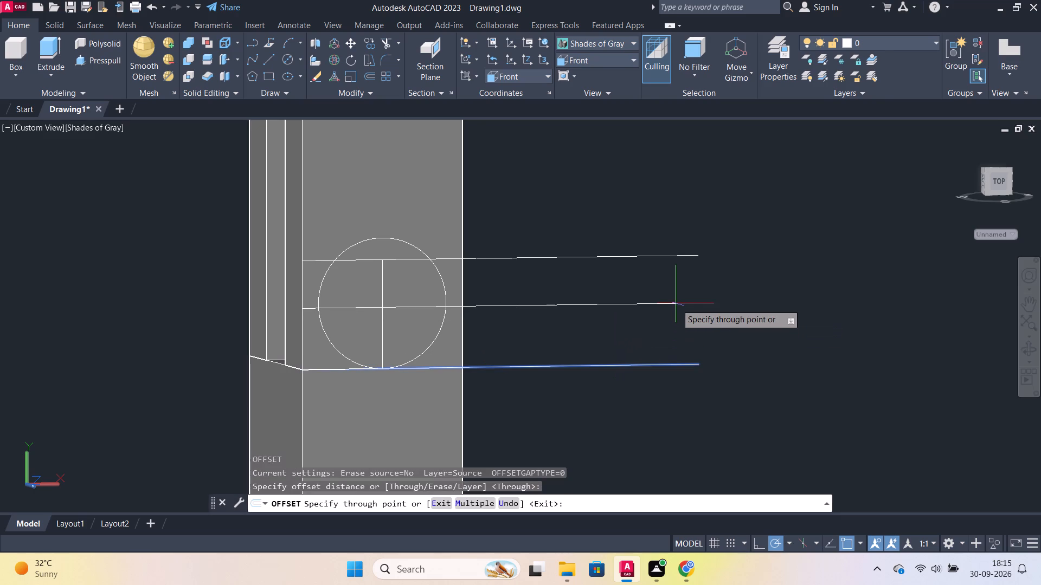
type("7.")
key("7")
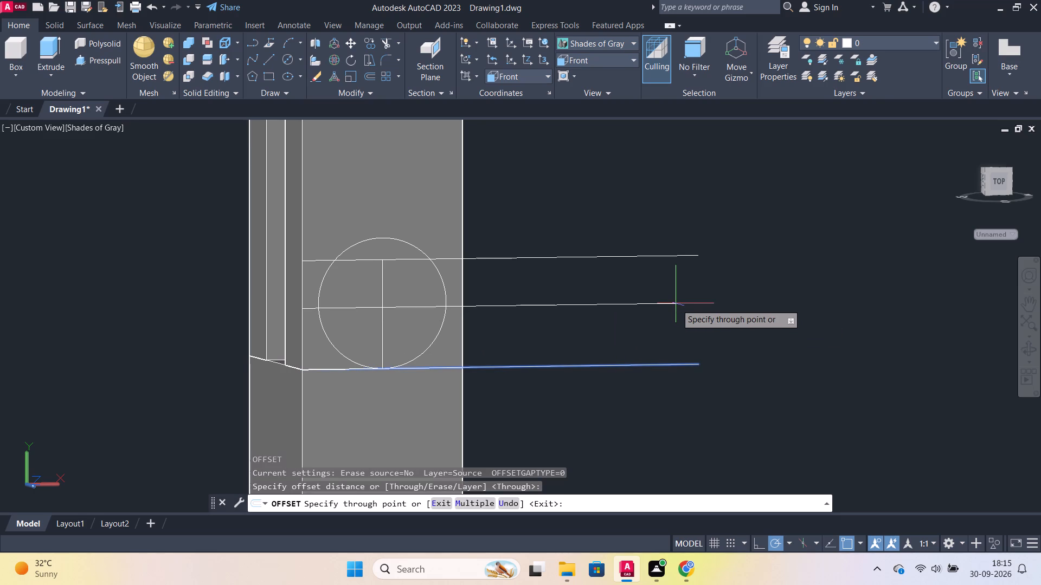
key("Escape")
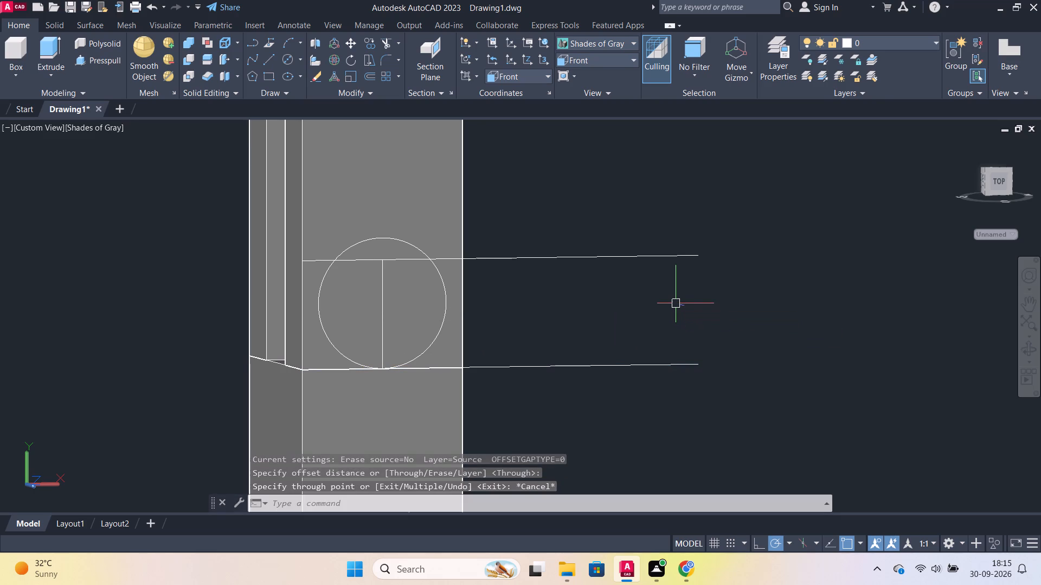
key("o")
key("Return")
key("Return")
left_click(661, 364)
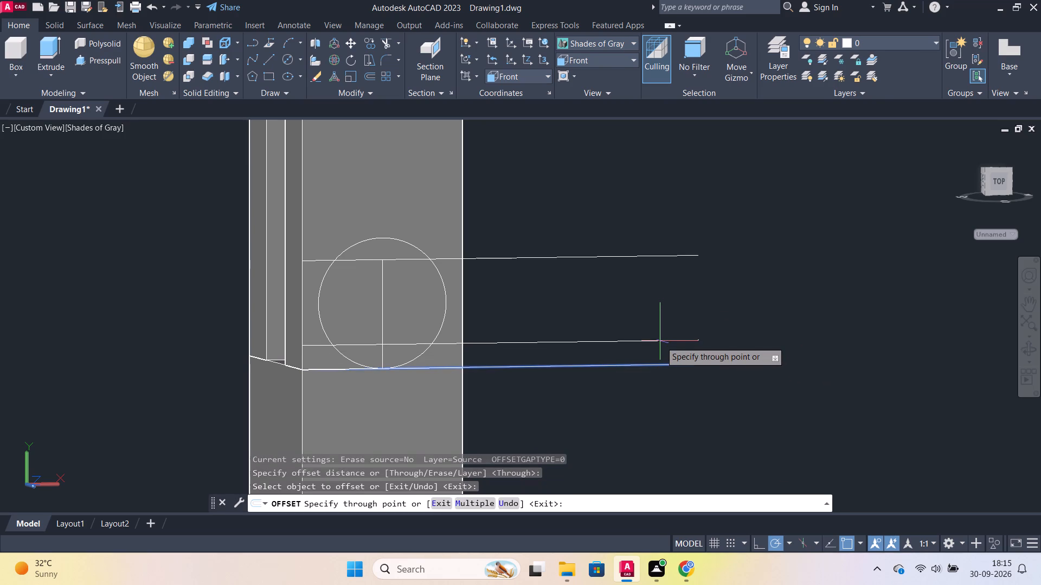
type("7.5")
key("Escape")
Offset the line along the block's front top edge upward by 7.5 units and end the Offset command.
left_click(665, 366)
key("o")
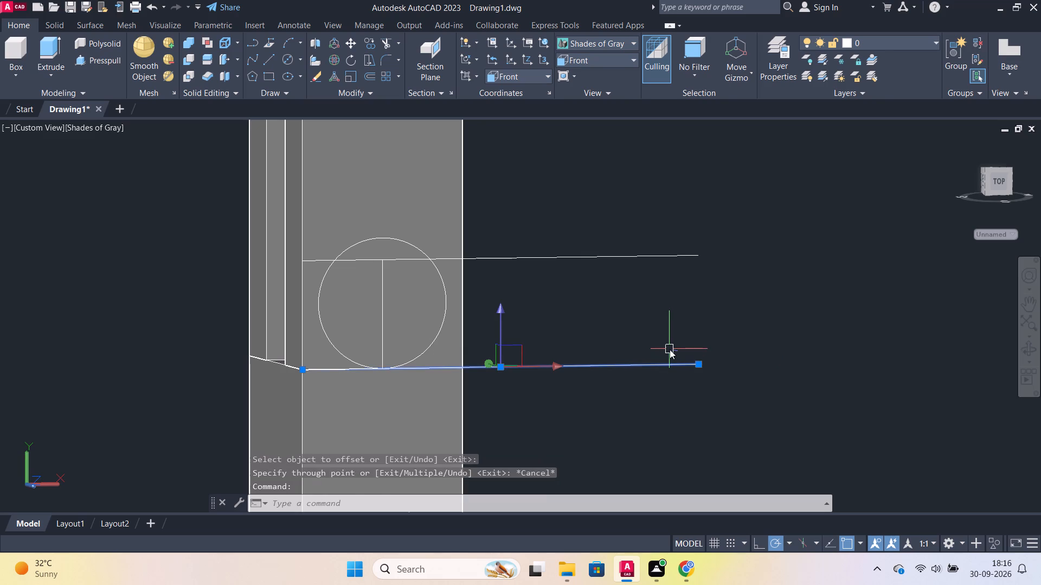
key("Return")
key("Return")
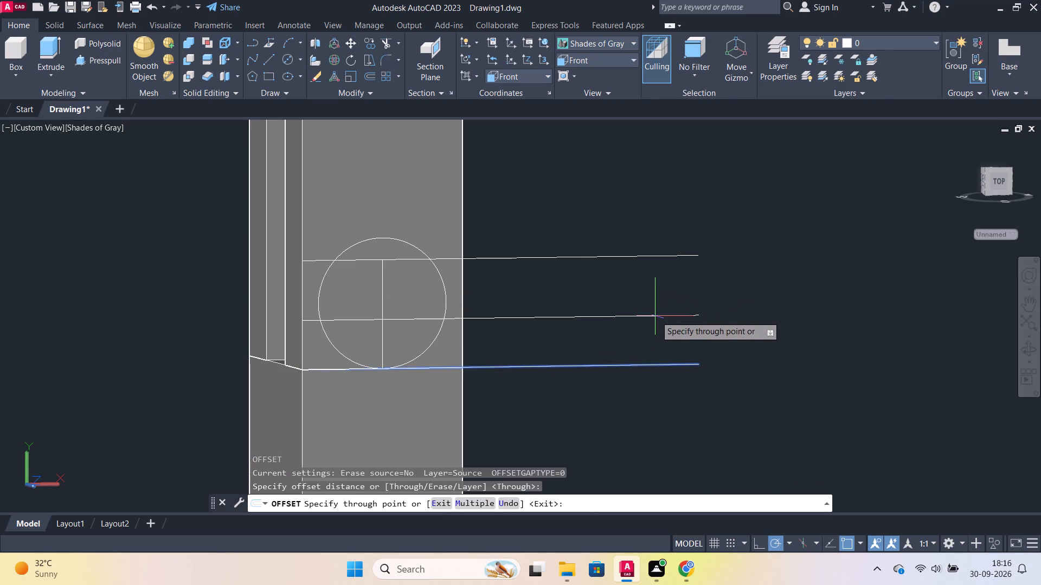
key("7")
key("7")
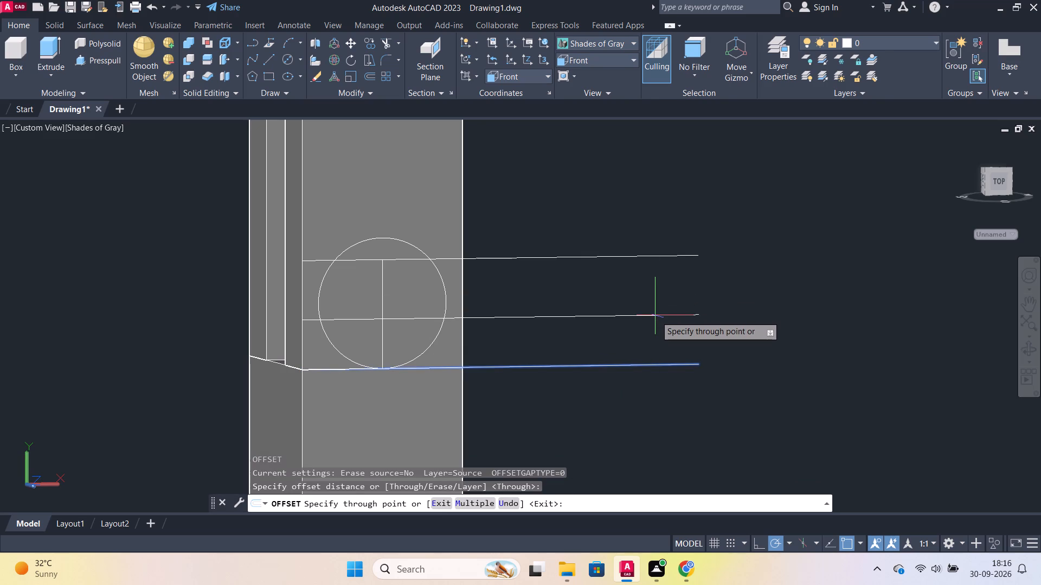
left_click(575, 499)
key("7")
type(".5")
key("Return")
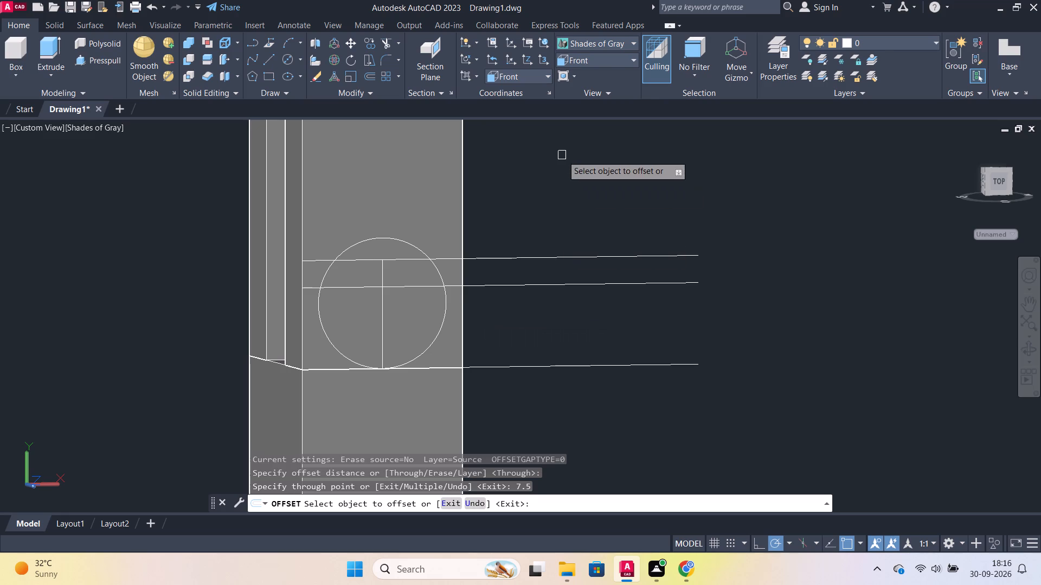
key("Escape")
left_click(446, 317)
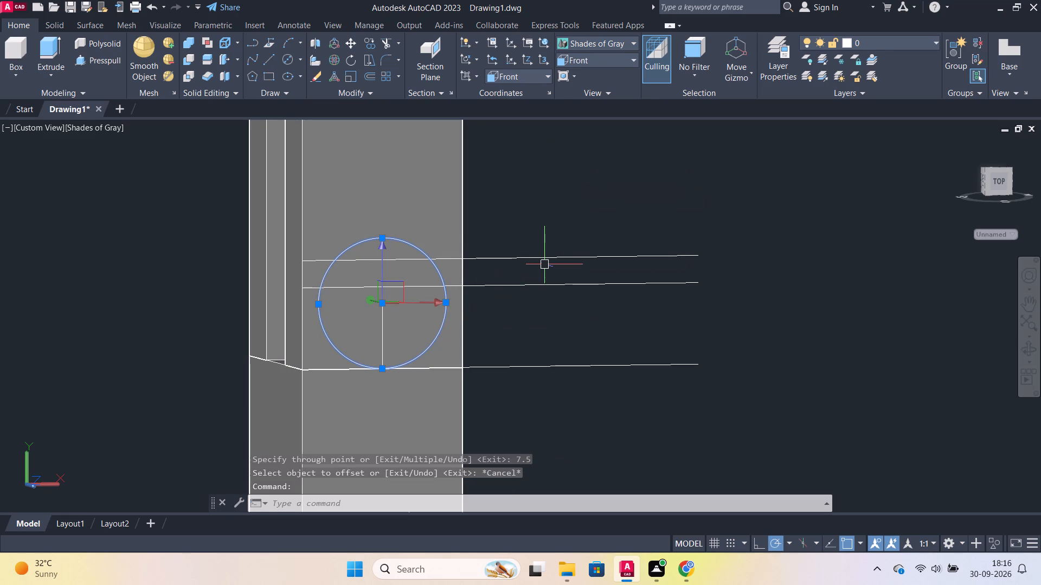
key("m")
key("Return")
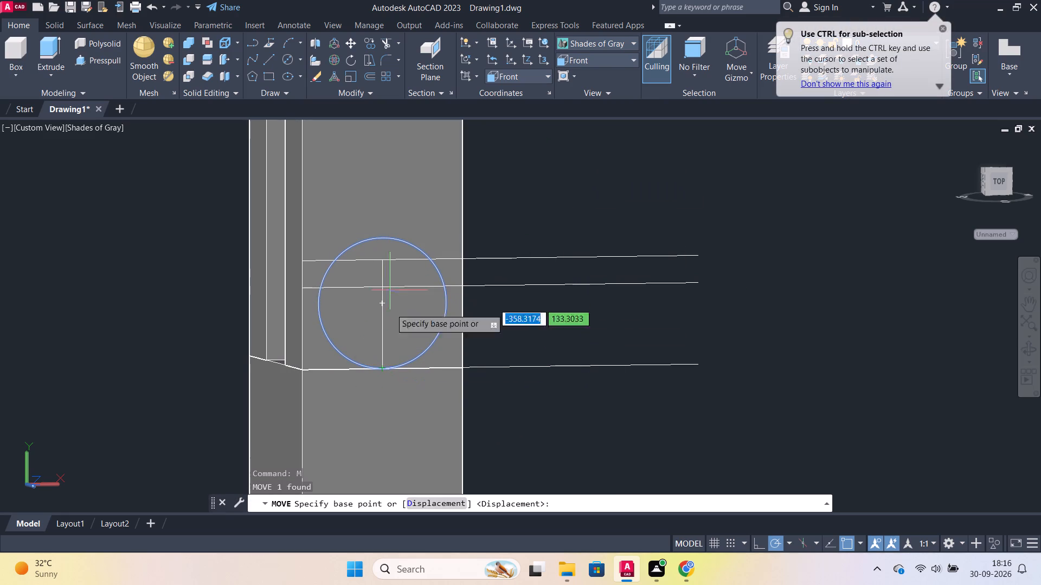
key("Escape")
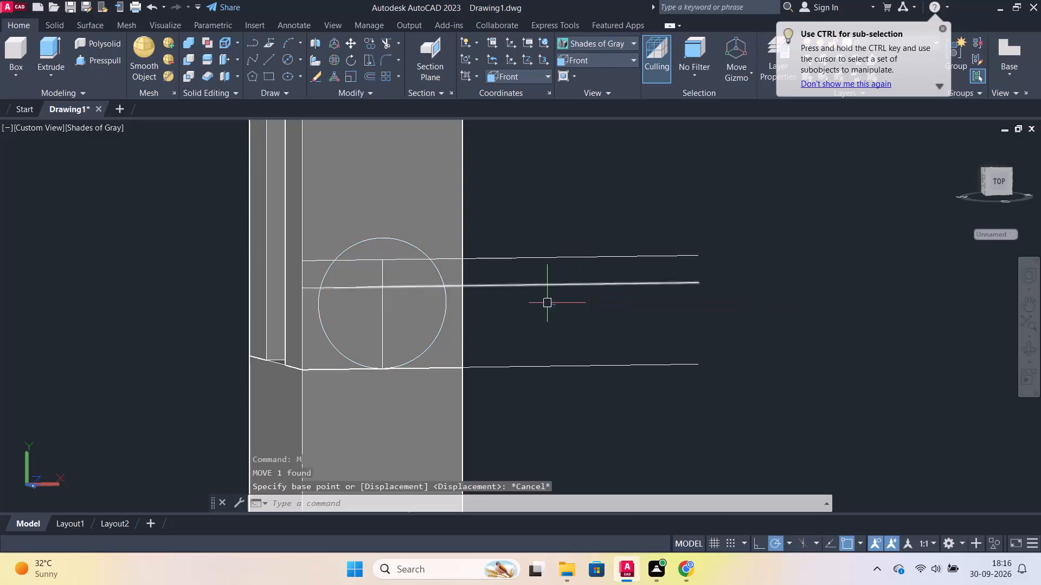
Draw a 12-unit-diameter circle centred where the vertical construction line crosses the offset horizontal line on the upright's front face.
scroll(468, 235, "up", 1)
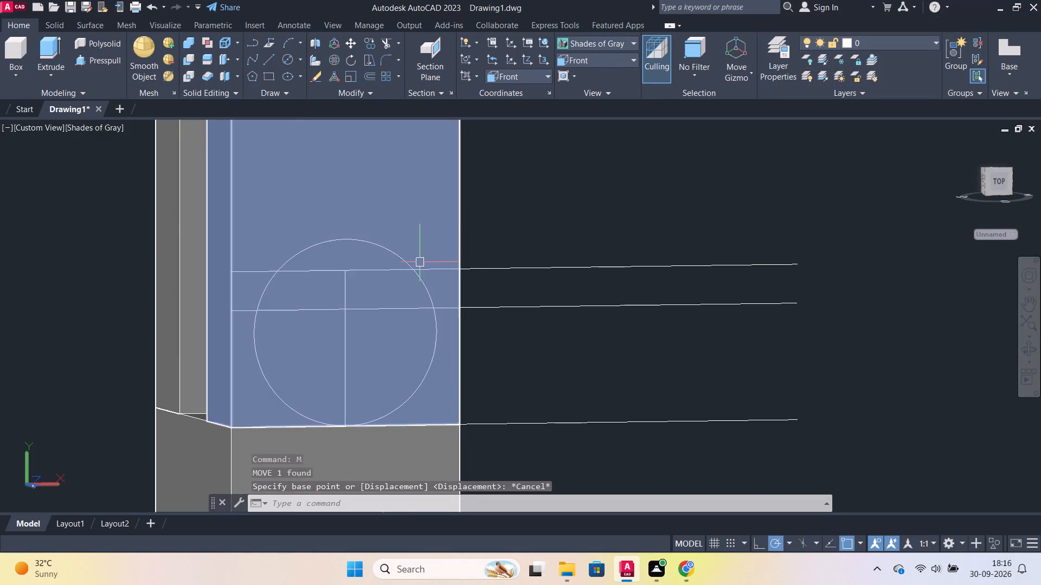
key("c")
key("Return")
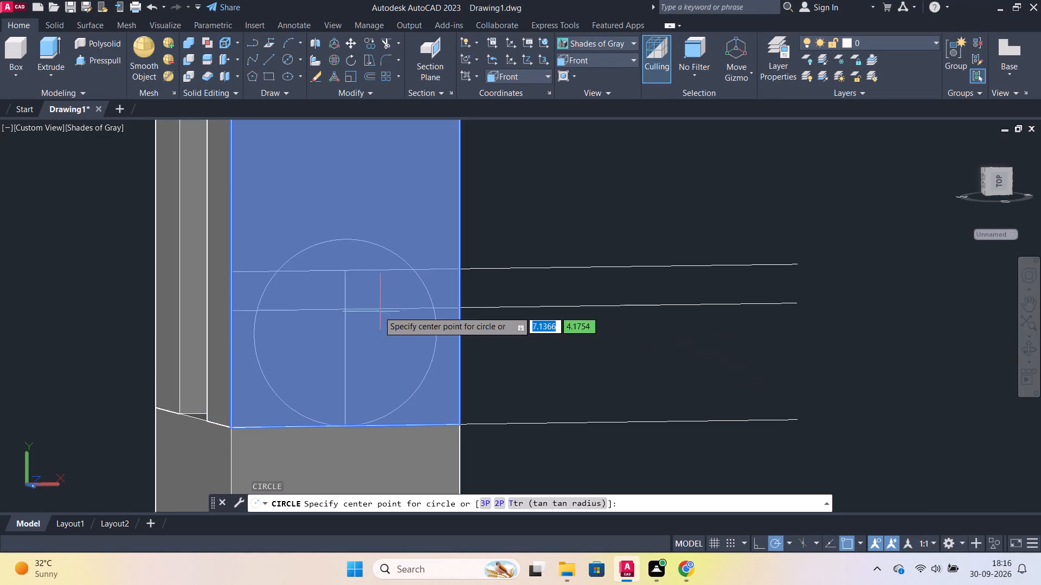
left_click(286, 58)
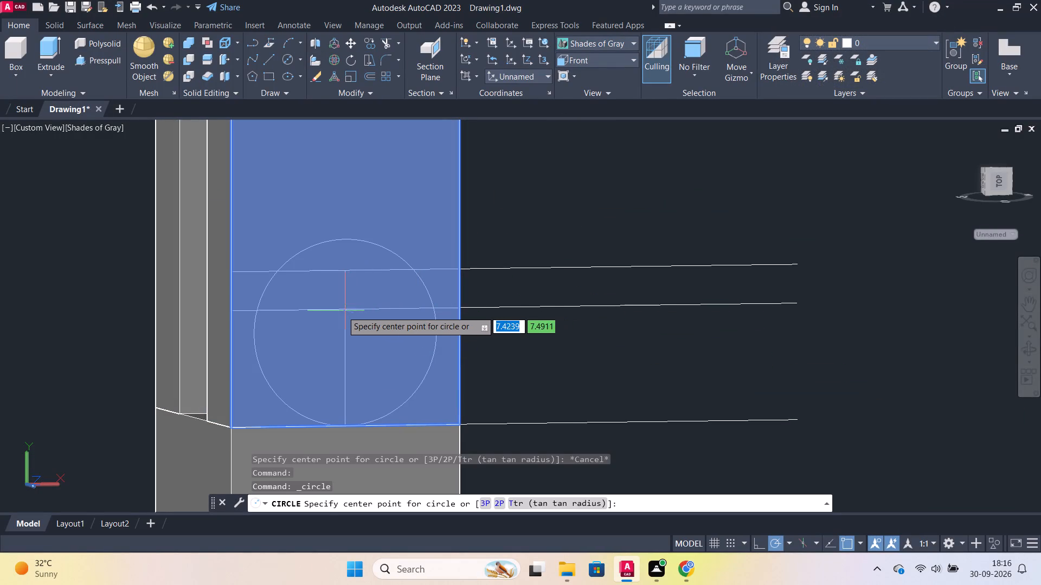
left_click(345, 310)
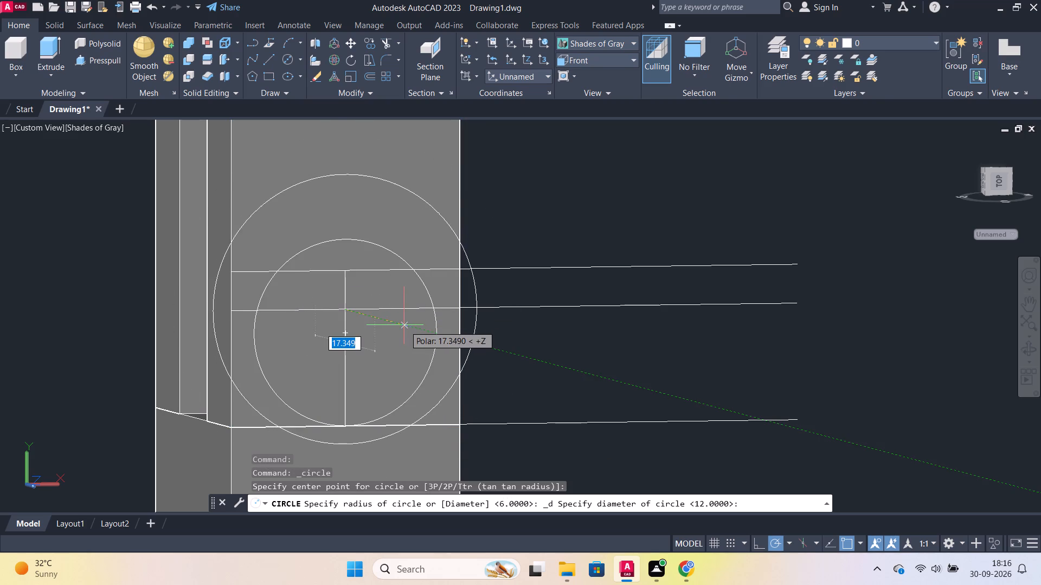
key("d")
key("Return")
type("12")
key("Return")
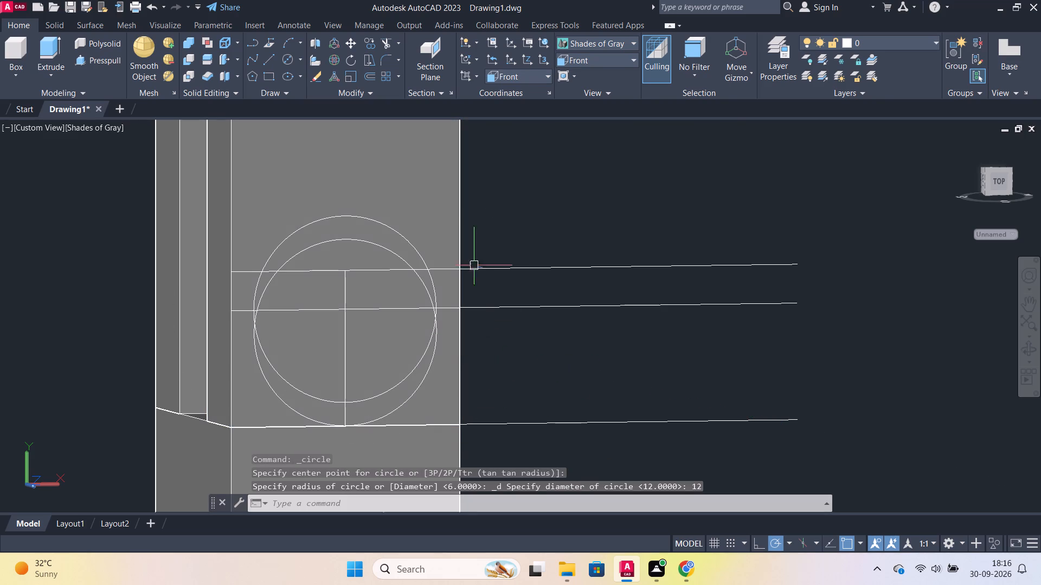
In the 2D Wireframe visual style, erase the old lower circle, the three horizontal construction lines and the vertical construction line.
left_click(602, 53)
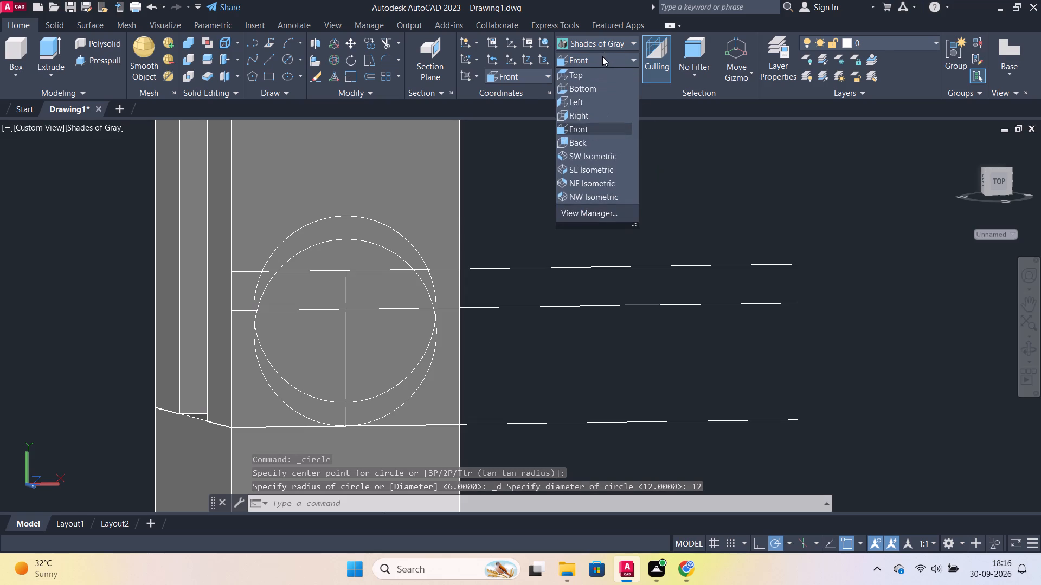
left_click(714, 114)
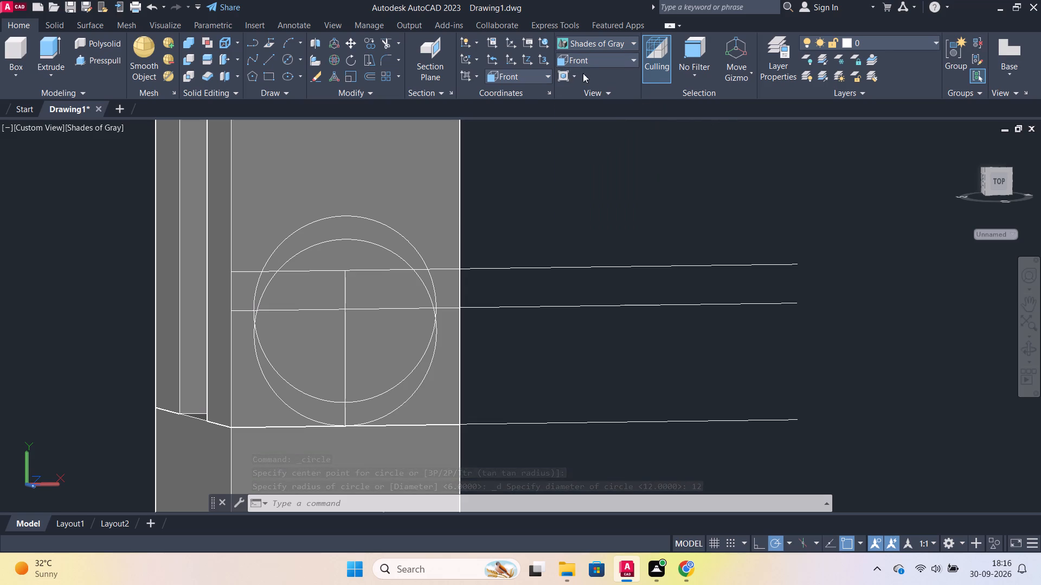
left_click(587, 38)
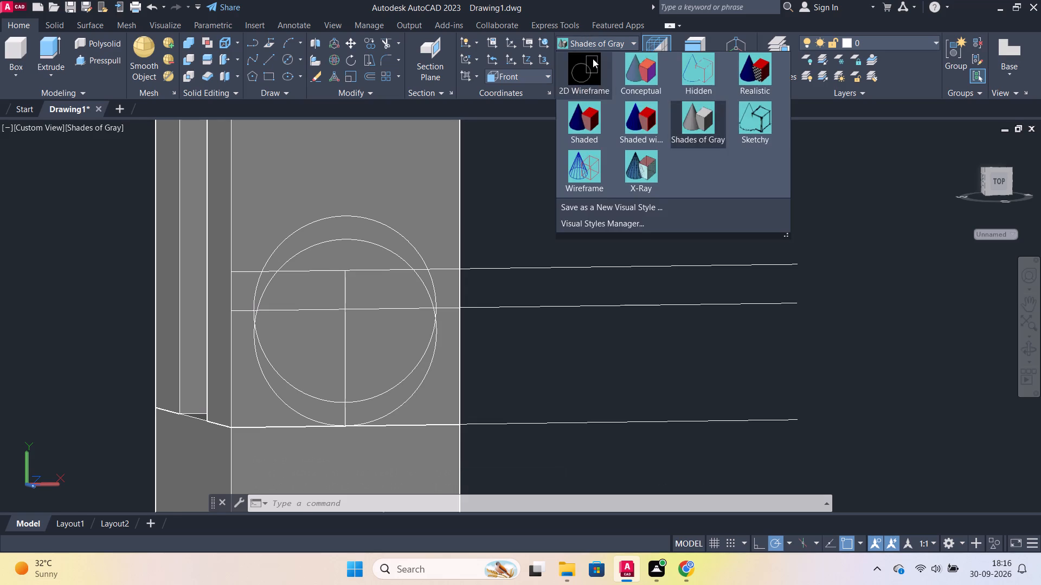
left_click(593, 58)
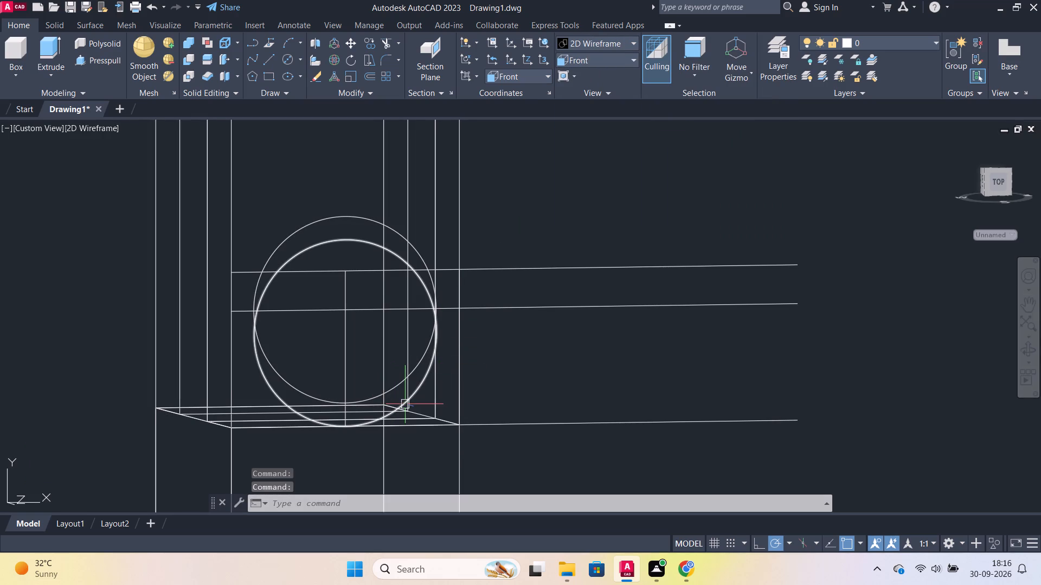
left_click(406, 404)
left_click(539, 309)
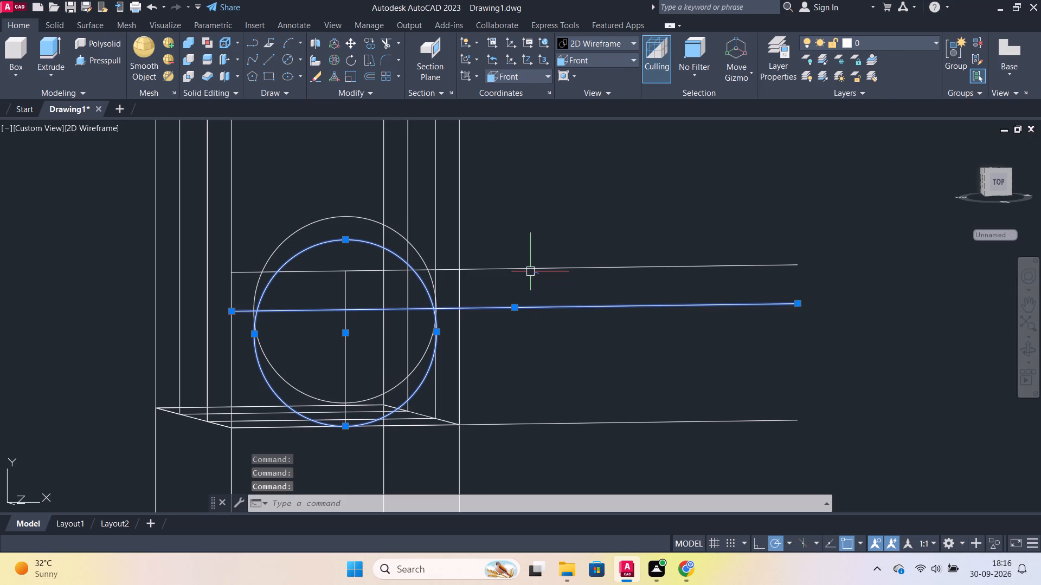
left_click(530, 271)
left_click(551, 423)
key("e")
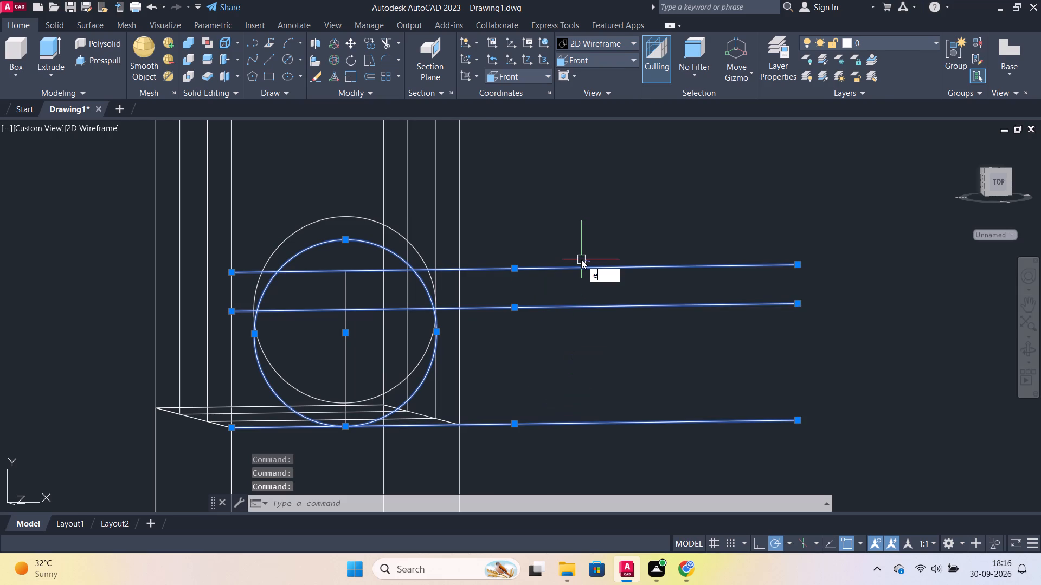
key("Return")
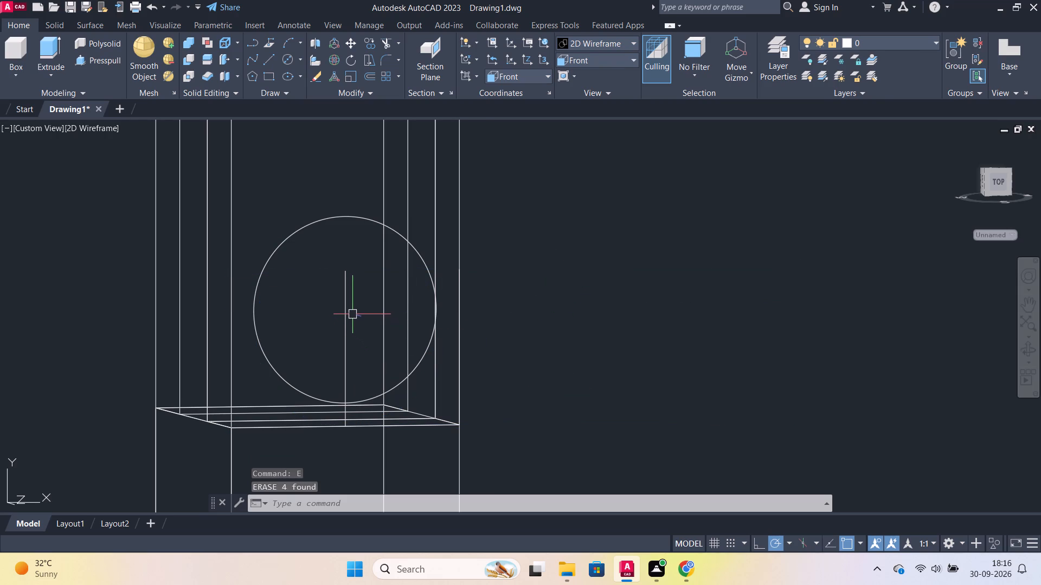
left_click(344, 304)
key("e")
key("Return")
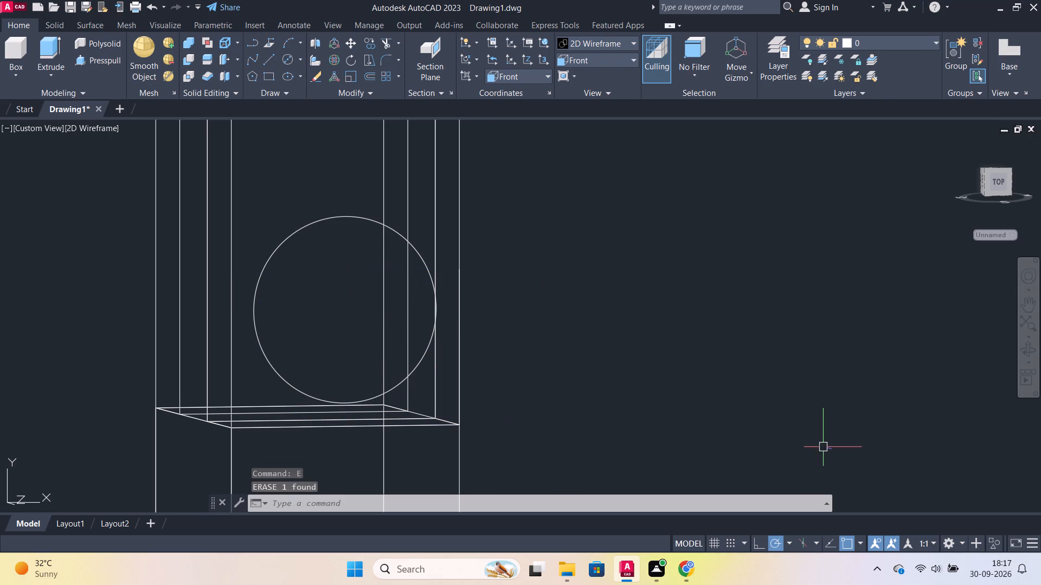
Switch the visual style back to Shades of Gray.
left_click(619, 52)
left_click(607, 44)
left_click(687, 119)
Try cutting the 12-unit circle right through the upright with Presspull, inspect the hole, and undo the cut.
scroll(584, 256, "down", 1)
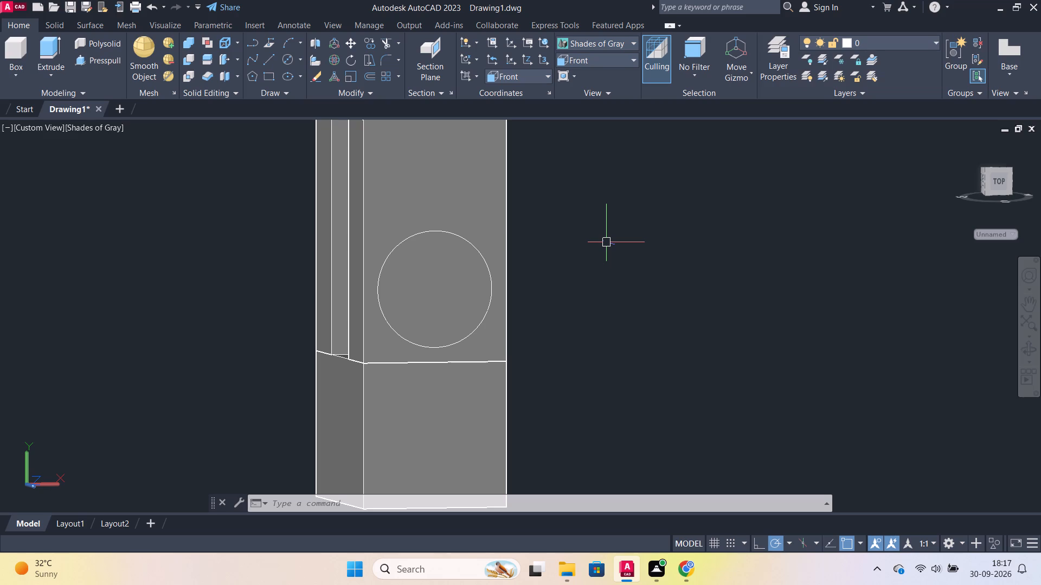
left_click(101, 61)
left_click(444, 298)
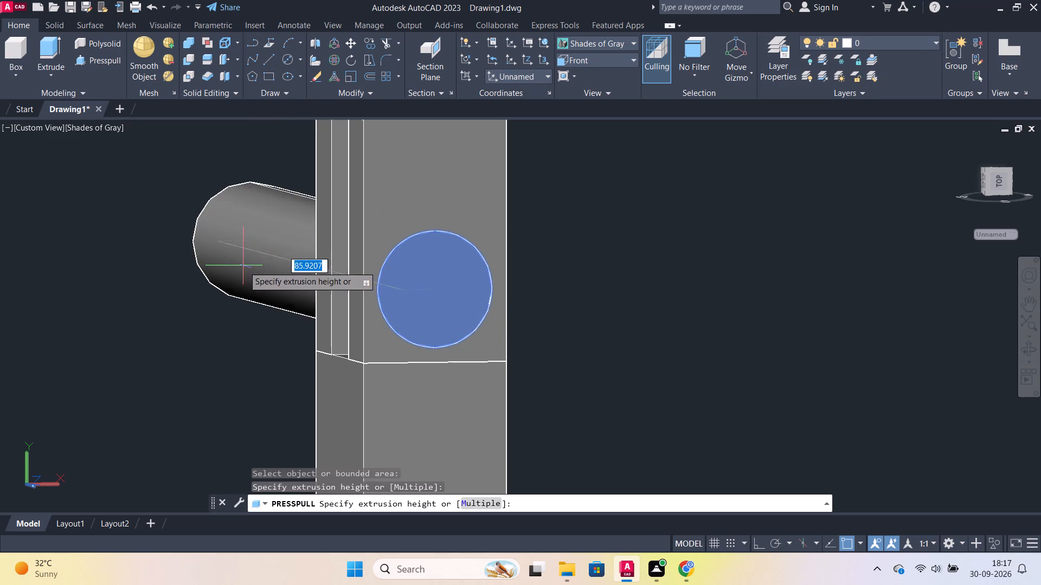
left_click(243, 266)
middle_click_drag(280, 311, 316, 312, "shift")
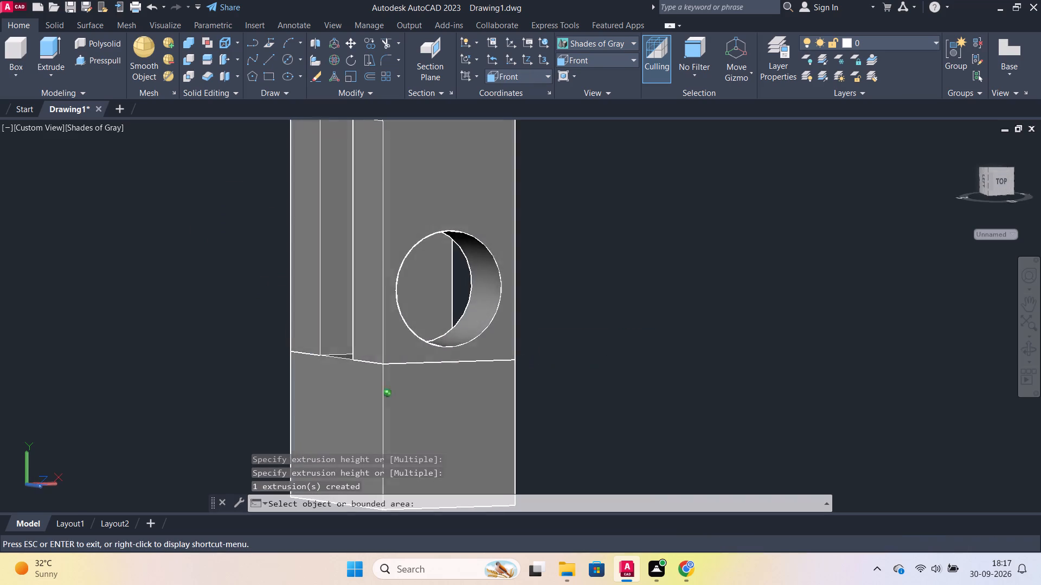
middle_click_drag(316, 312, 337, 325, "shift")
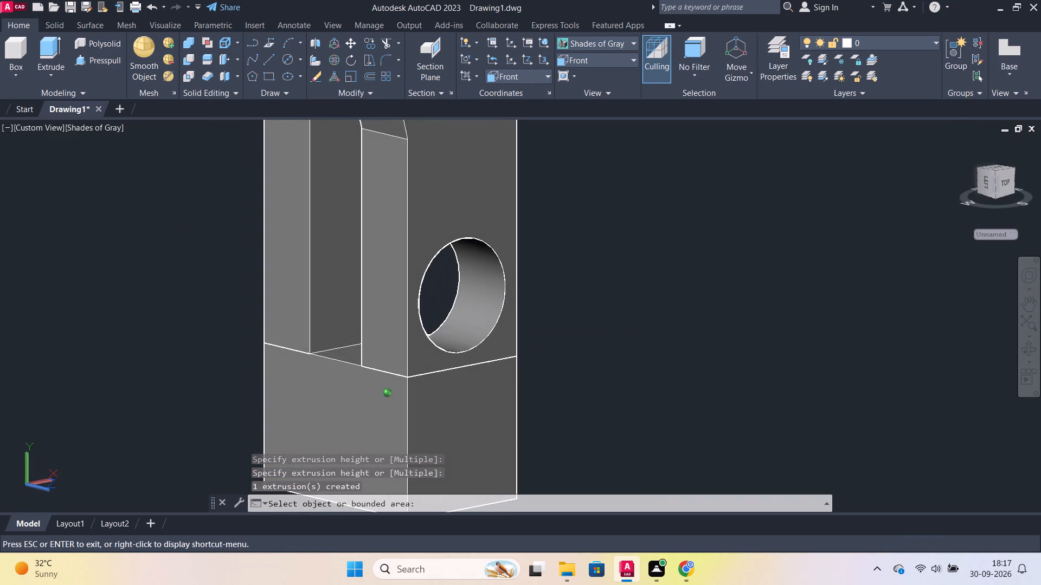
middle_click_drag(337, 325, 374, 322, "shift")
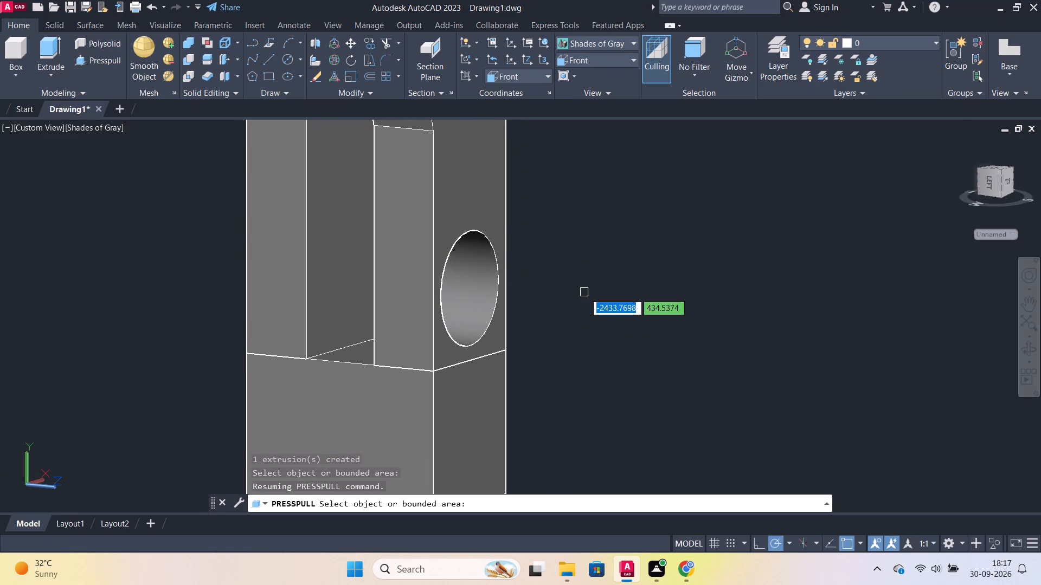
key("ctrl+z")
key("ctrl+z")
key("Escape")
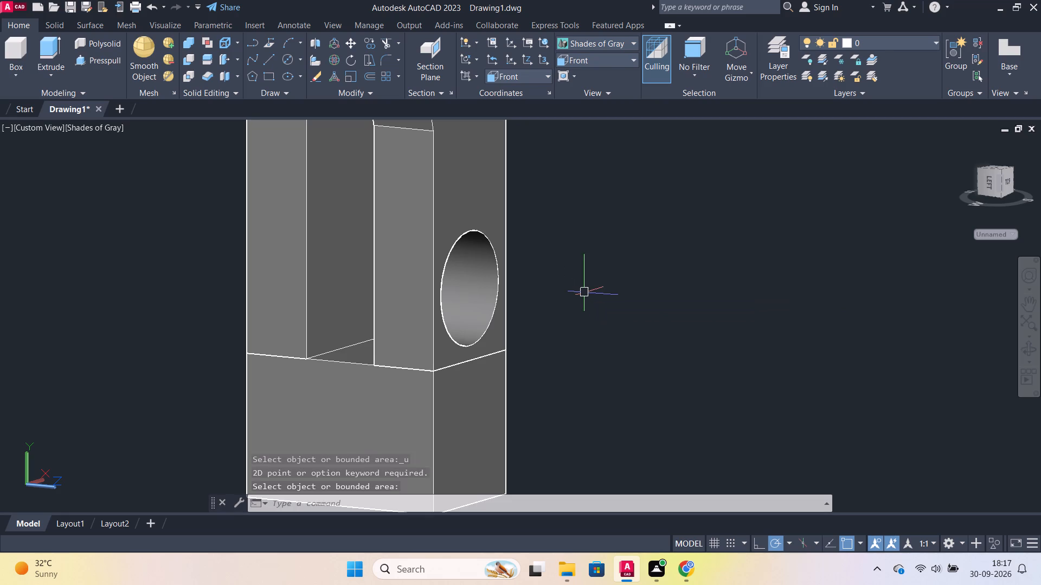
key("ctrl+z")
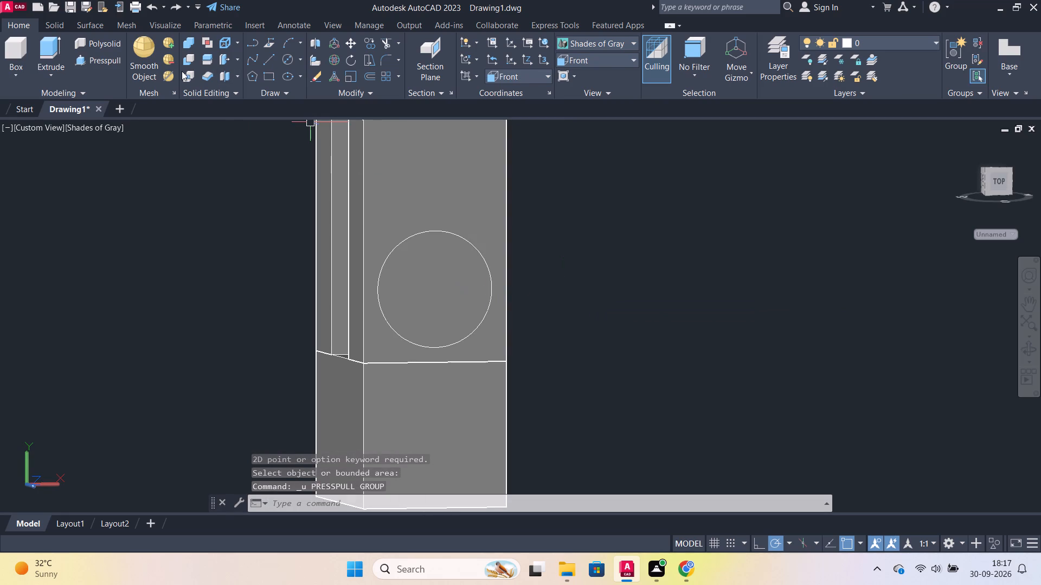
Presspull the 12-unit circle 4 units into the upright's front face and end the command.
left_click(108, 59)
left_click(446, 296)
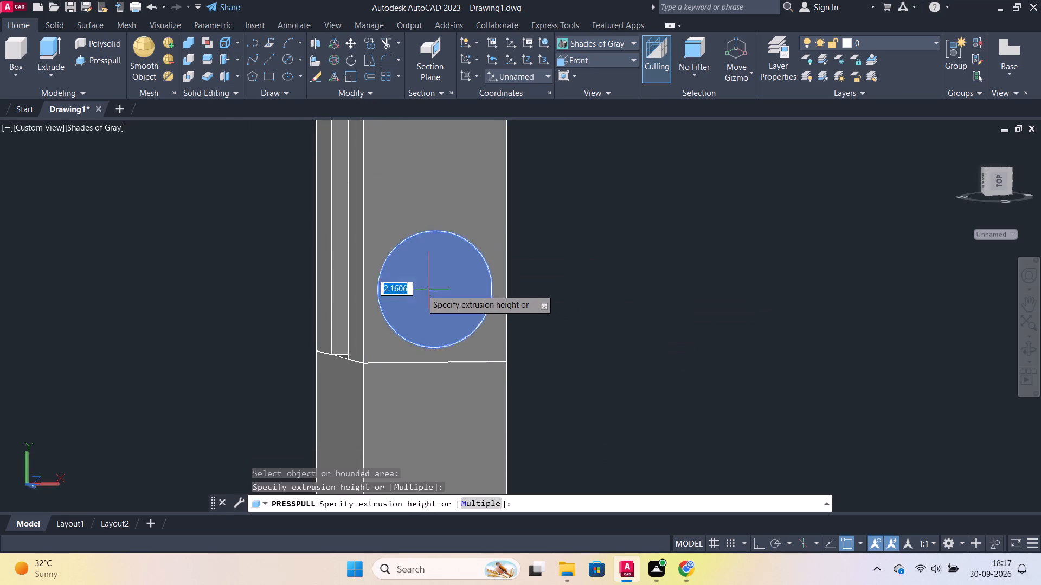
key("4")
key("Return")
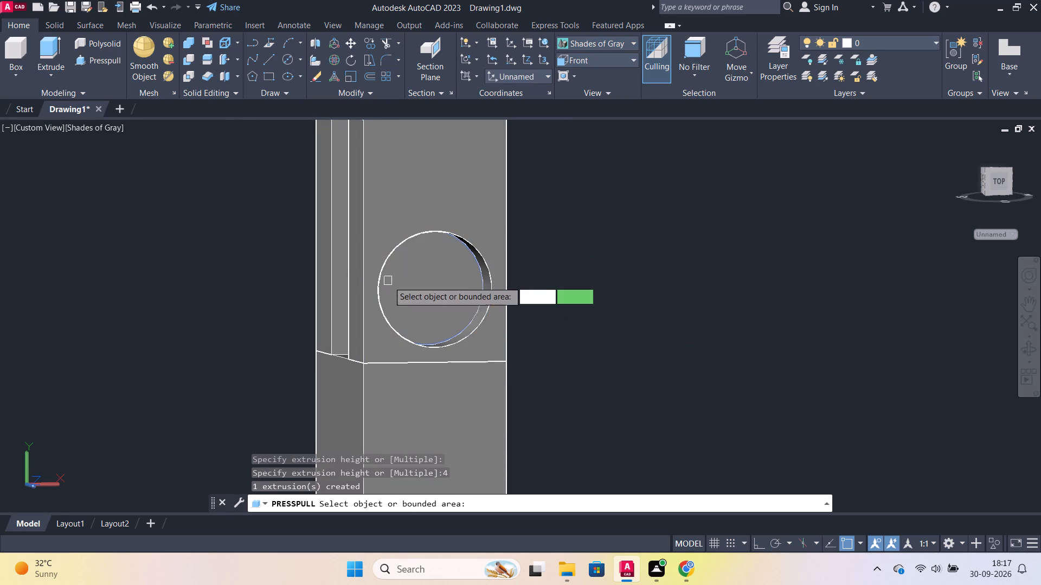
key("Escape")
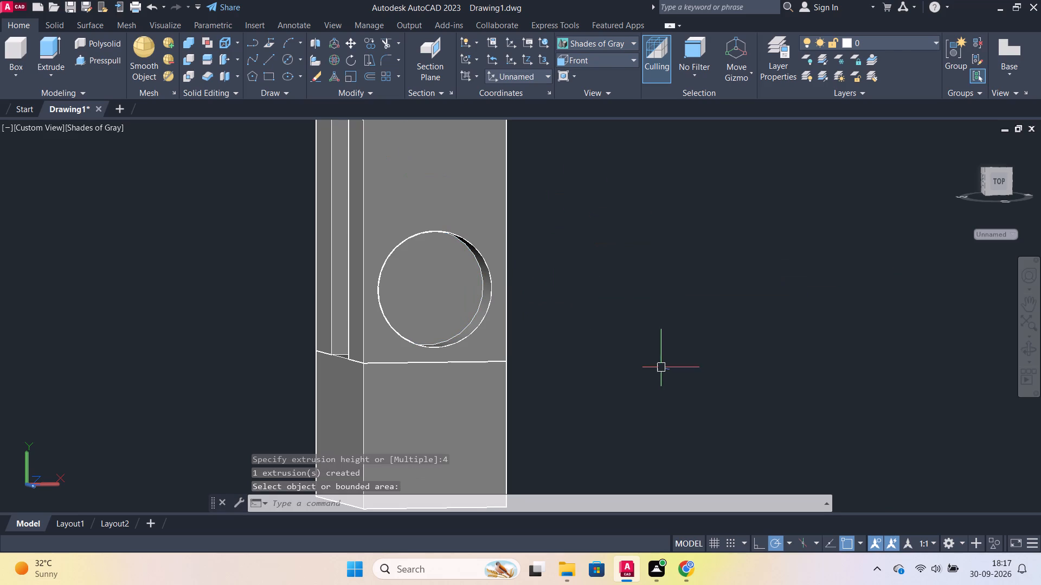
Draw an 8-unit-diameter circle centred on the floor of the round recess.
key("c")
key("Return")
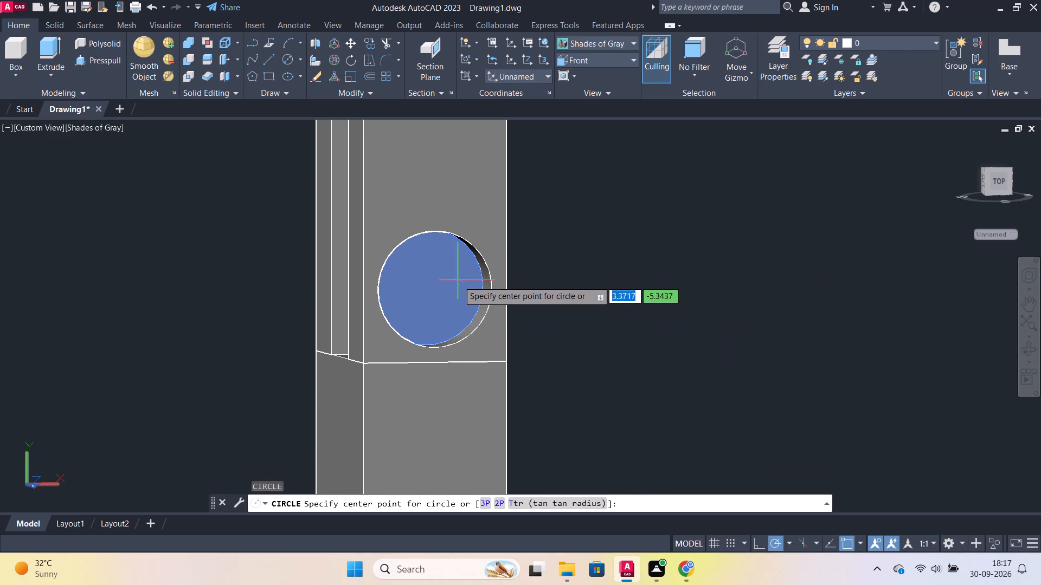
middle_click_drag(634, 316, 661, 322, "shift")
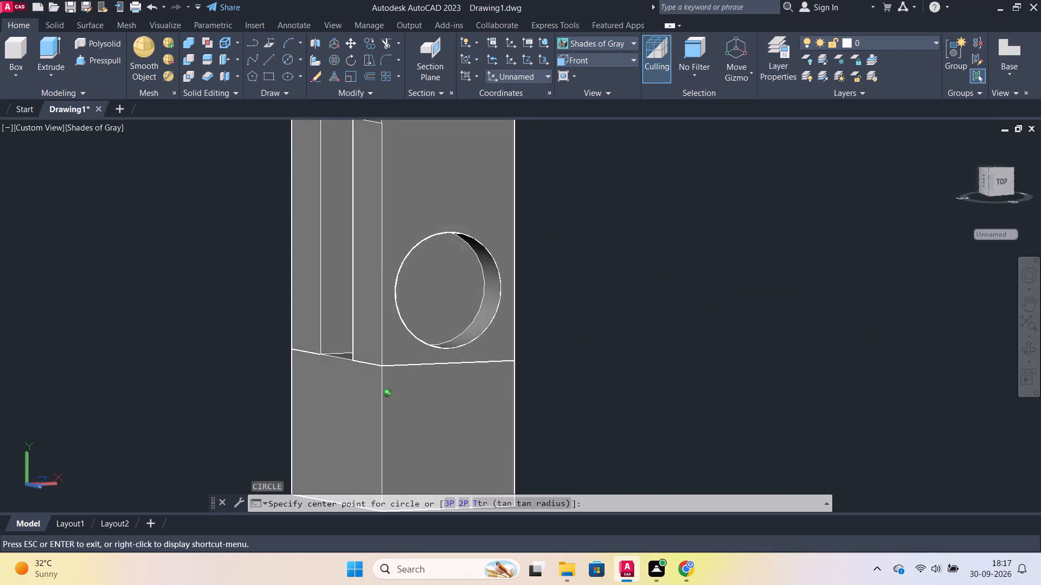
middle_click_drag(661, 322, 695, 329, "shift")
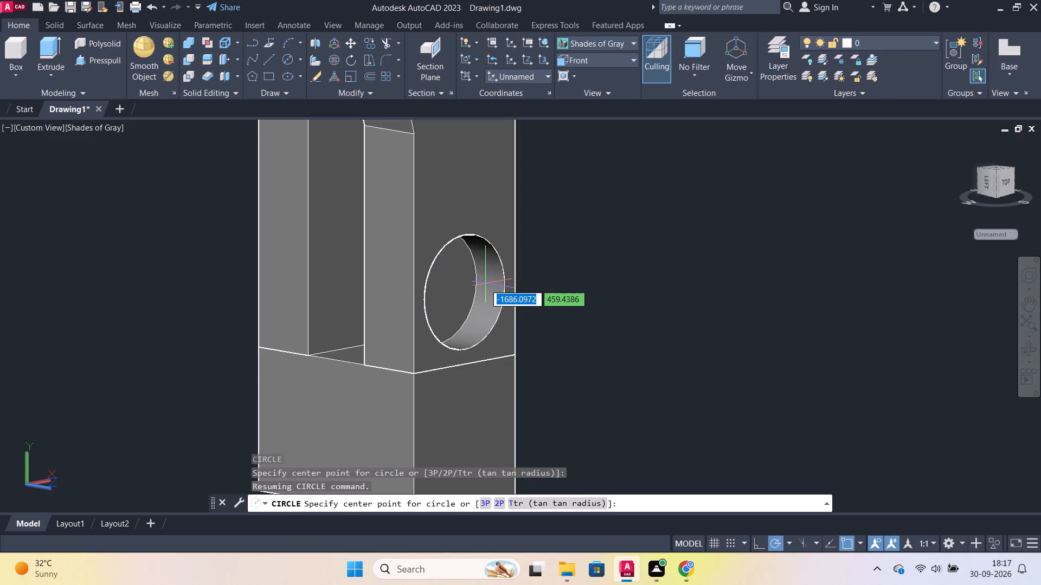
scroll(480, 282, "down", 1)
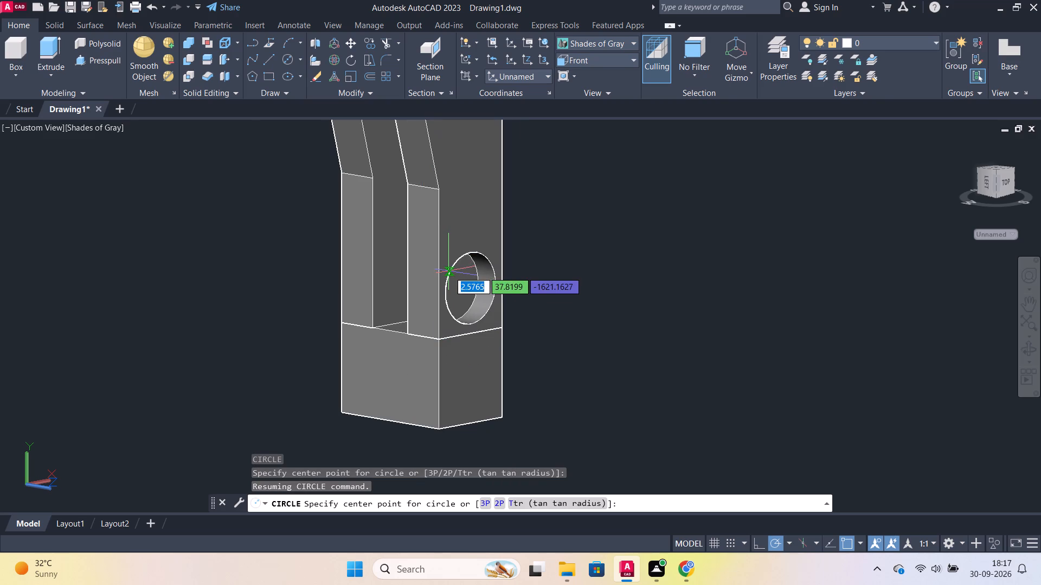
scroll(458, 285, "up", 2)
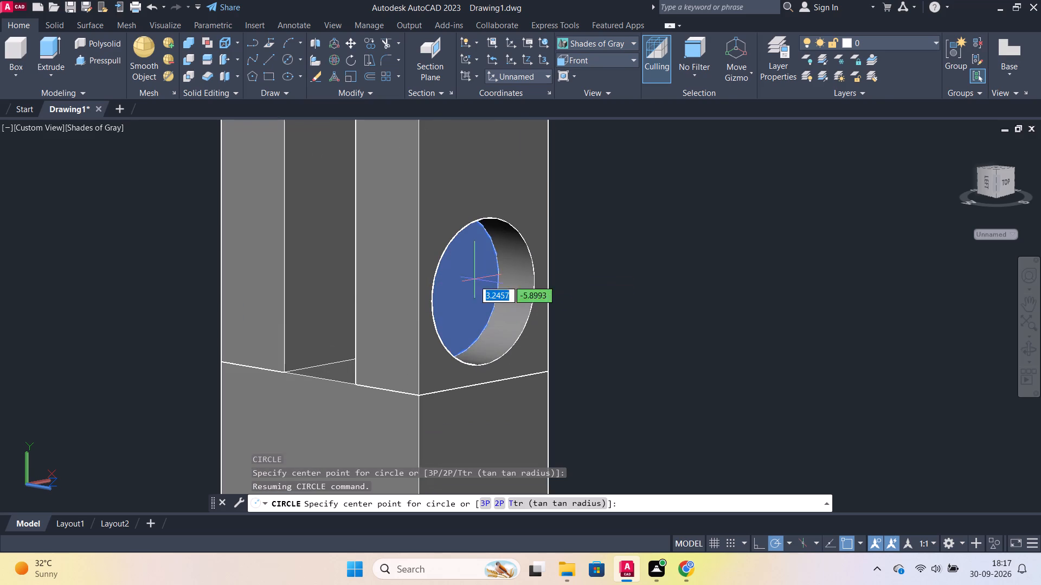
scroll(439, 299, "up", 4)
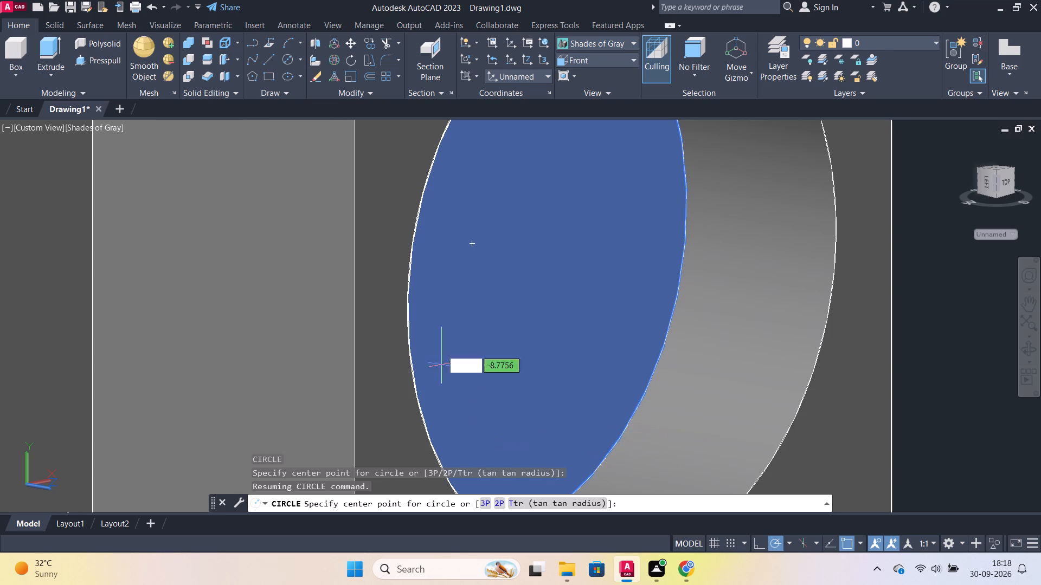
left_click(473, 244)
scroll(528, 278, "down", 3)
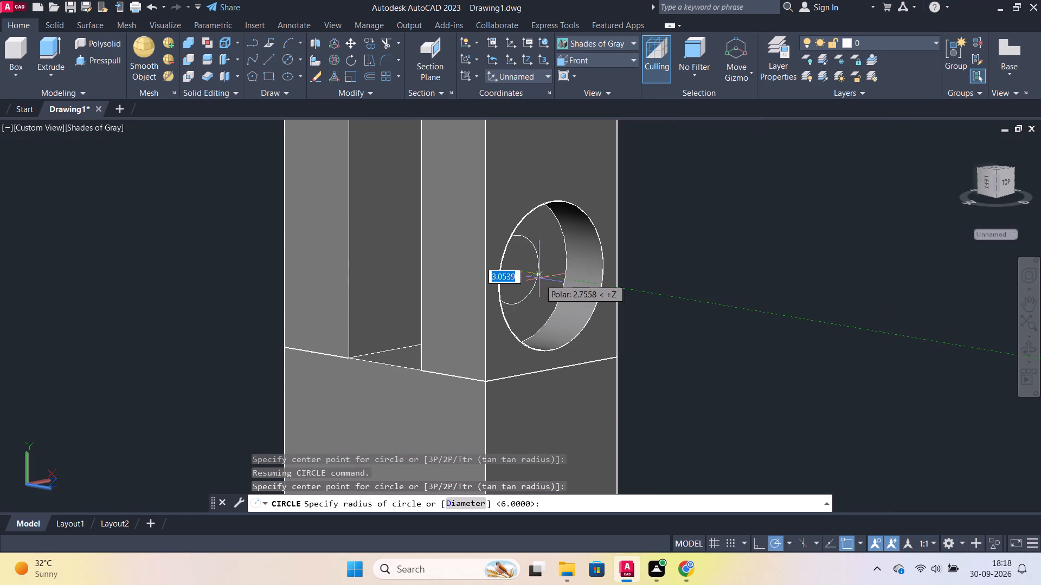
middle_click_drag(544, 279, 480, 268, "shift")
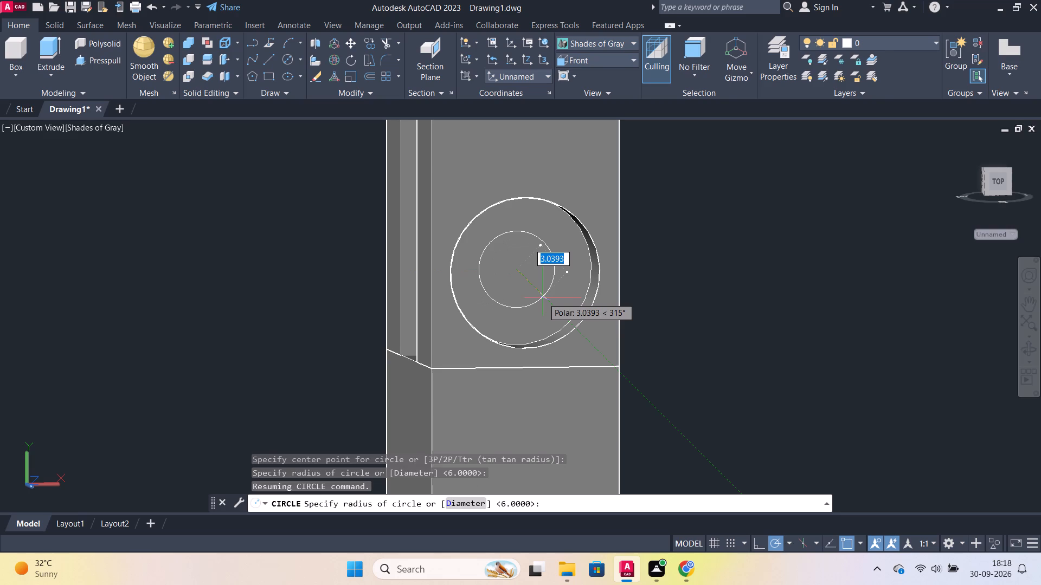
key("d")
key("Return")
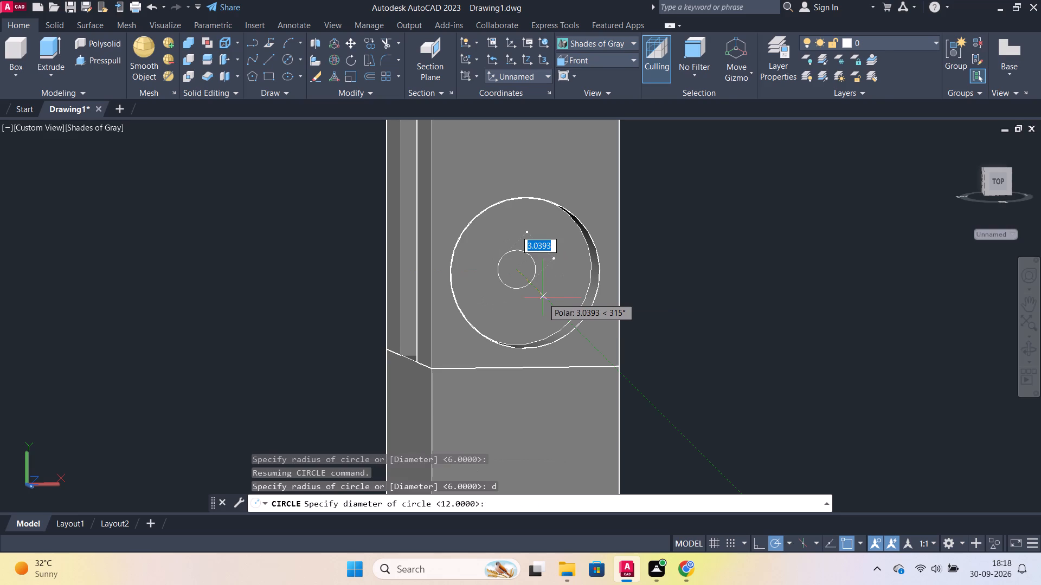
key("8")
key("Return")
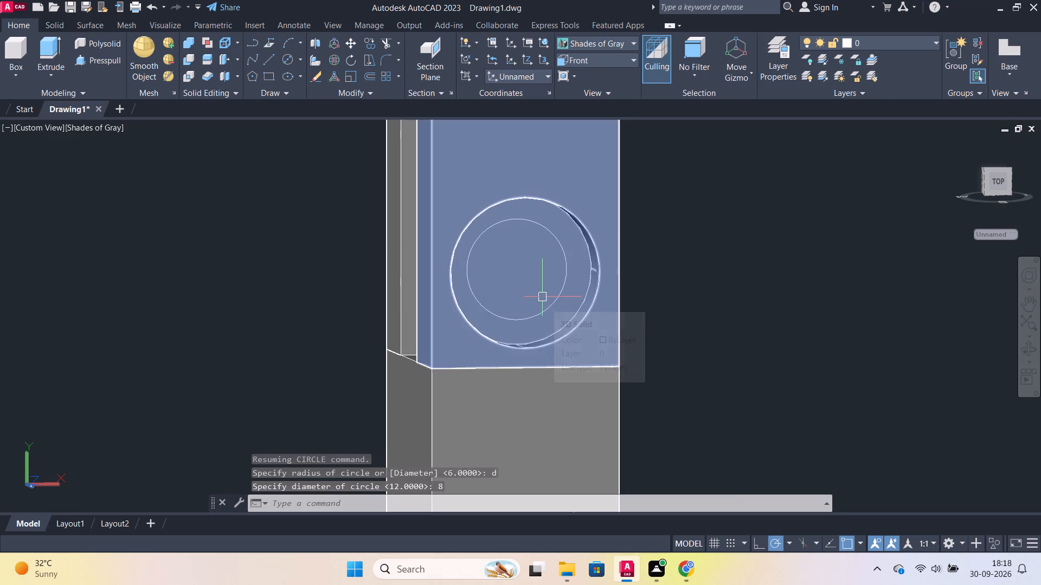
Presspull the 8-unit circle right through the upright from the recess floor and inspect the counterbored hole from both sides.
left_click(86, 66)
left_click(512, 283)
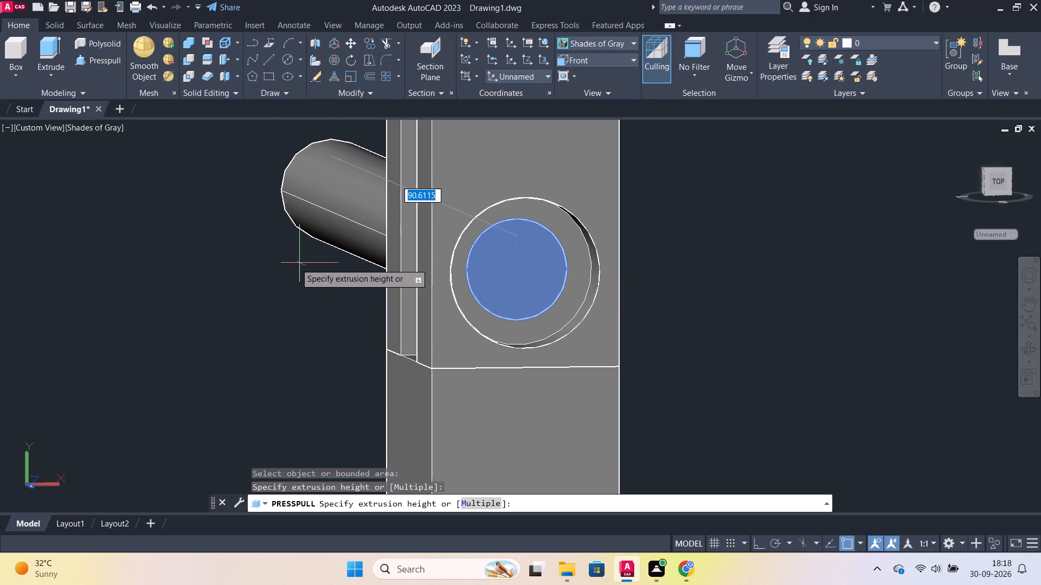
left_click(295, 263)
middle_click_drag(291, 307, 467, 296, "shift")
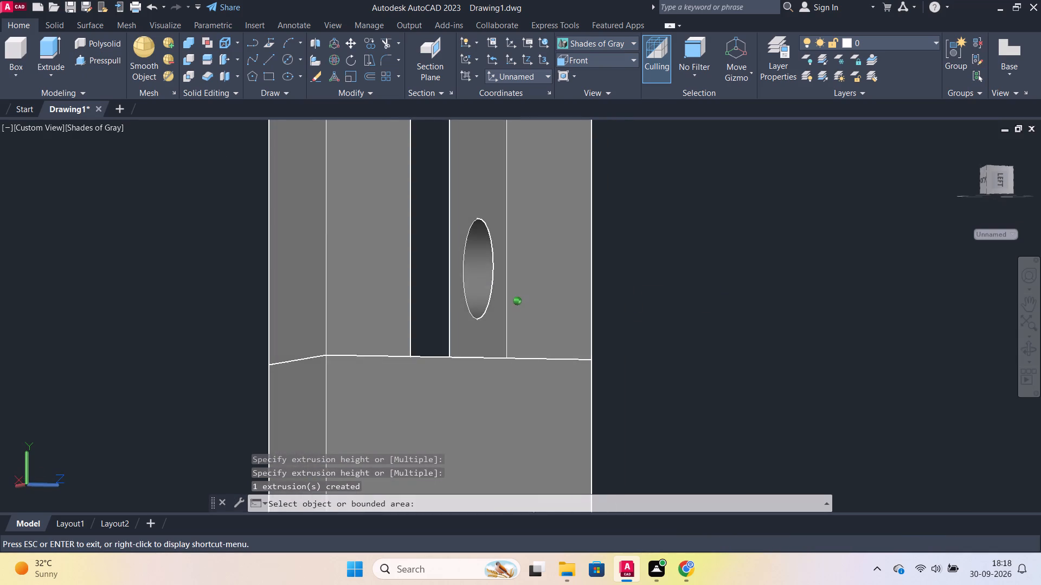
middle_click_drag(467, 296, 199, 243, "shift")
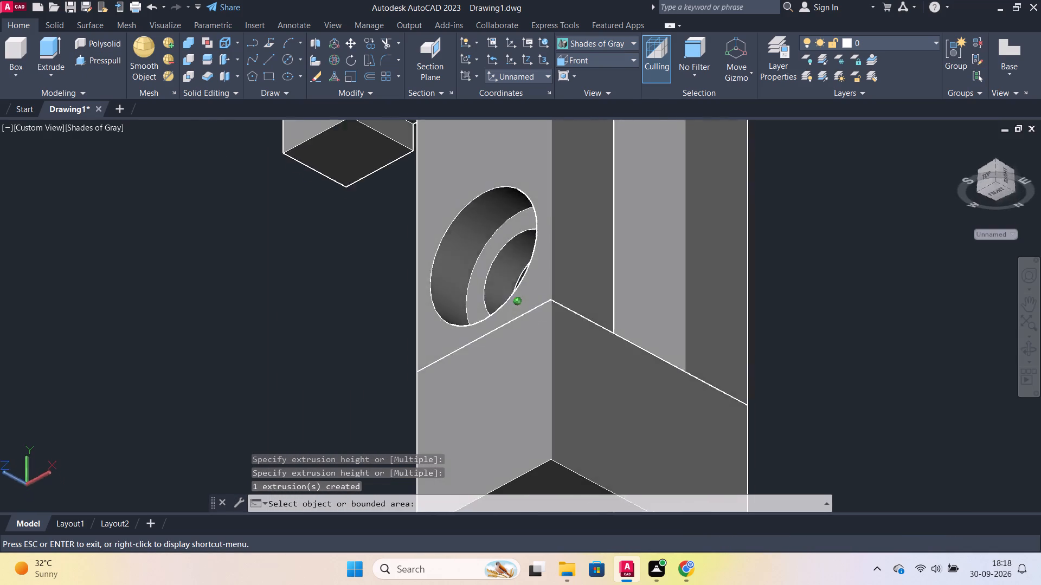
middle_click_drag(199, 243, 337, 349, "shift")
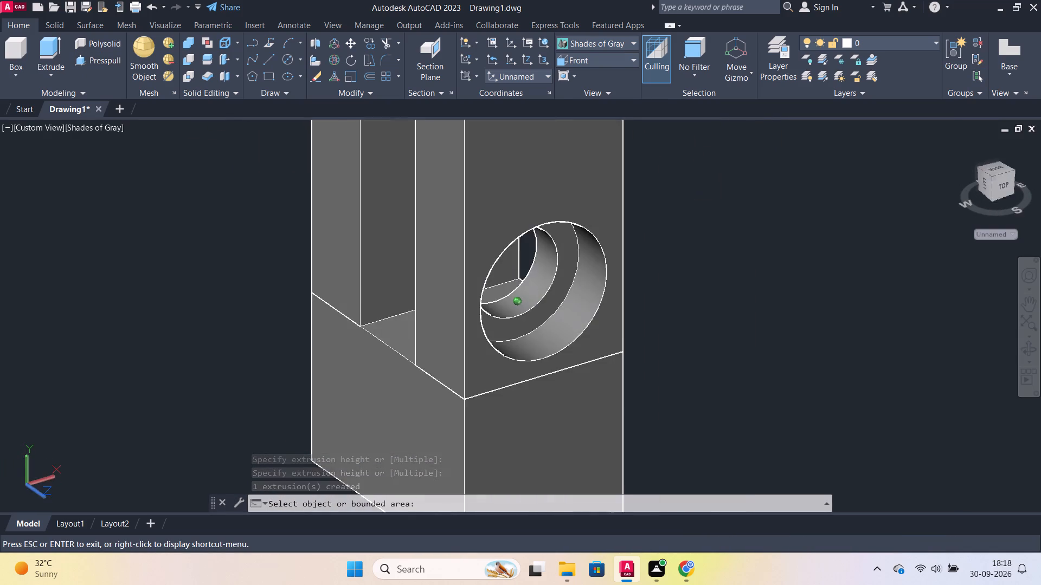
middle_click_drag(337, 349, 395, 334, "shift")
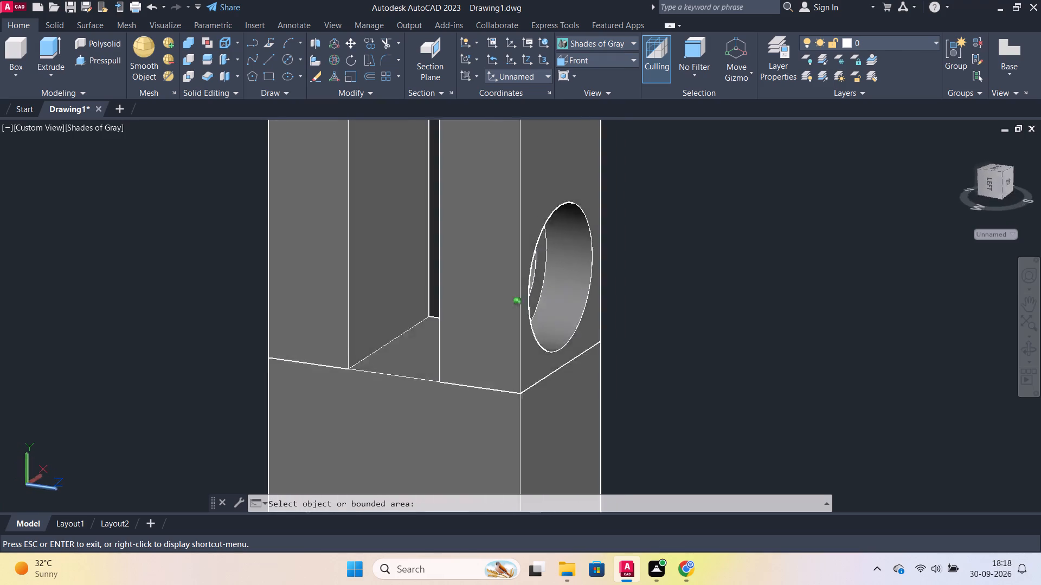
middle_click_drag(395, 334, 375, 310, "shift")
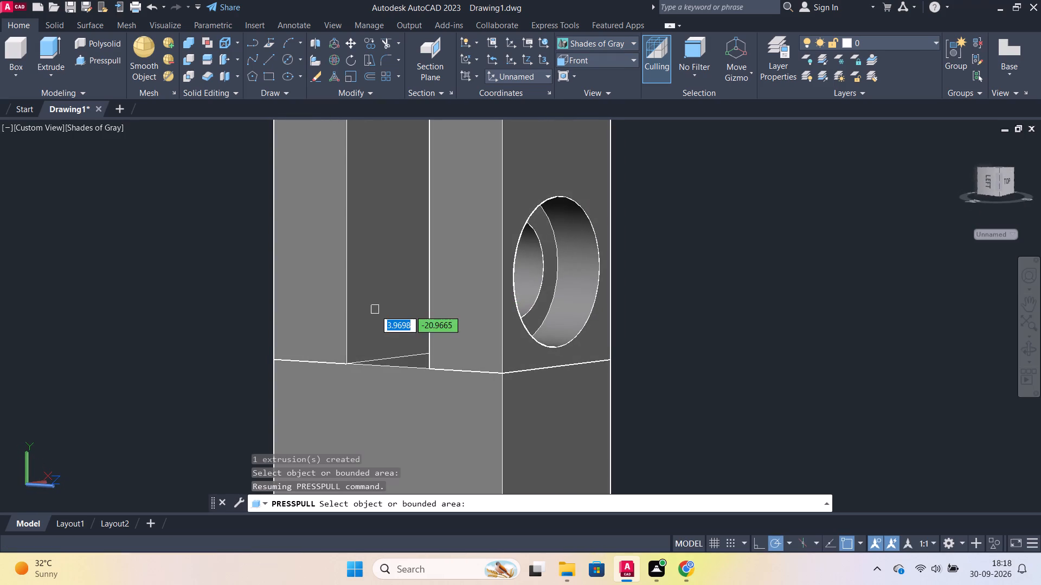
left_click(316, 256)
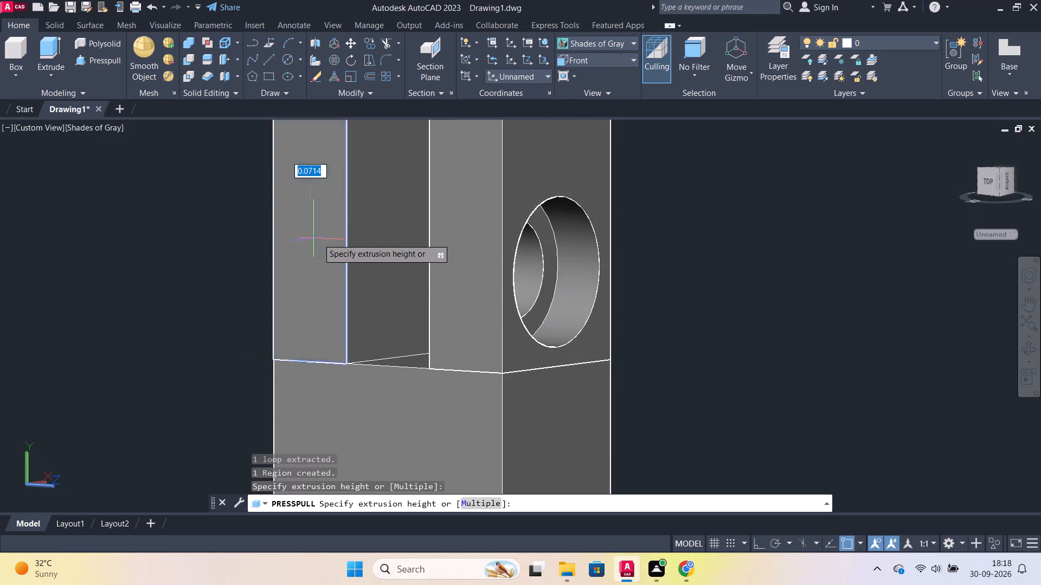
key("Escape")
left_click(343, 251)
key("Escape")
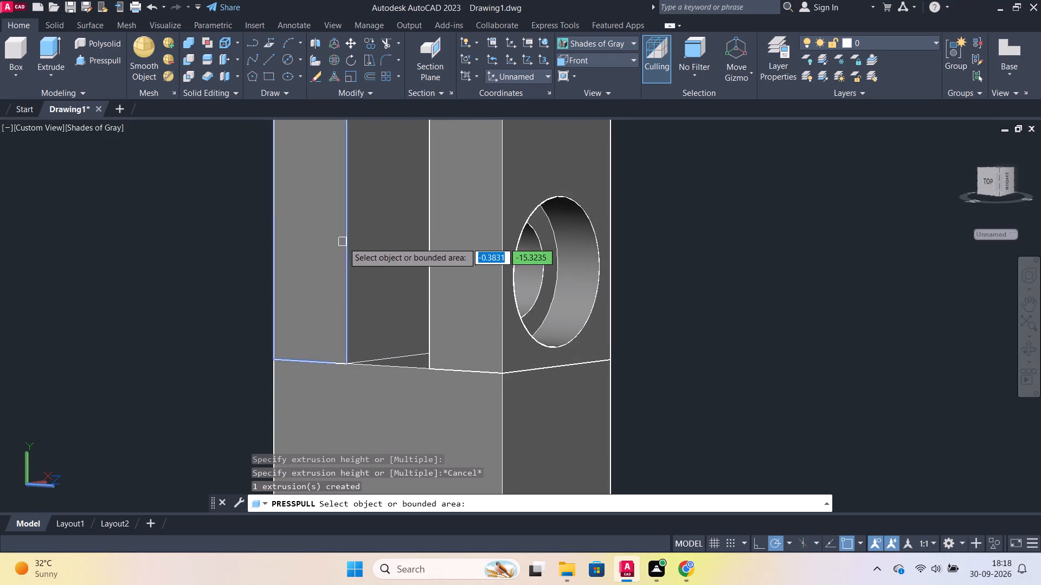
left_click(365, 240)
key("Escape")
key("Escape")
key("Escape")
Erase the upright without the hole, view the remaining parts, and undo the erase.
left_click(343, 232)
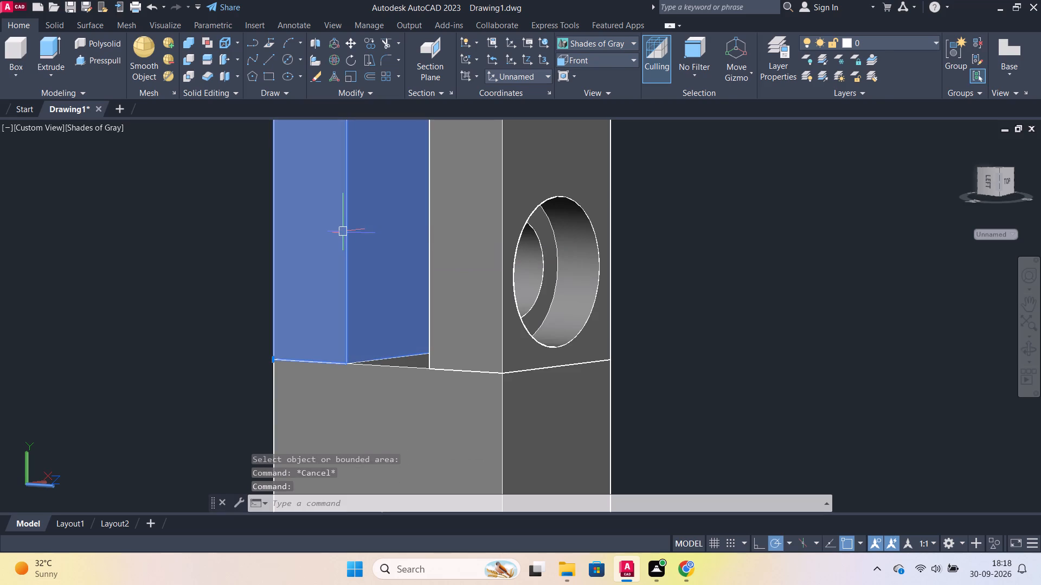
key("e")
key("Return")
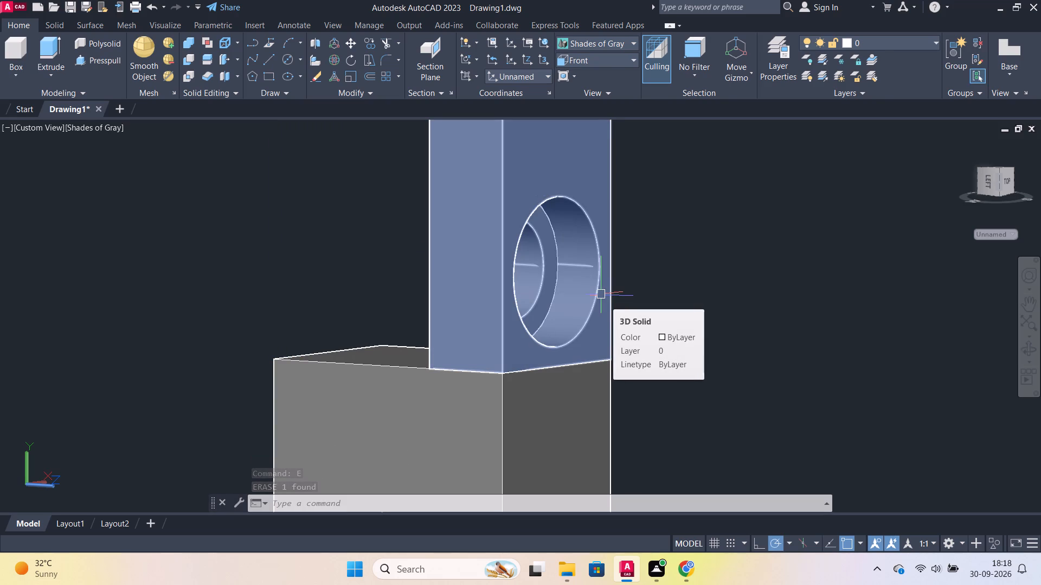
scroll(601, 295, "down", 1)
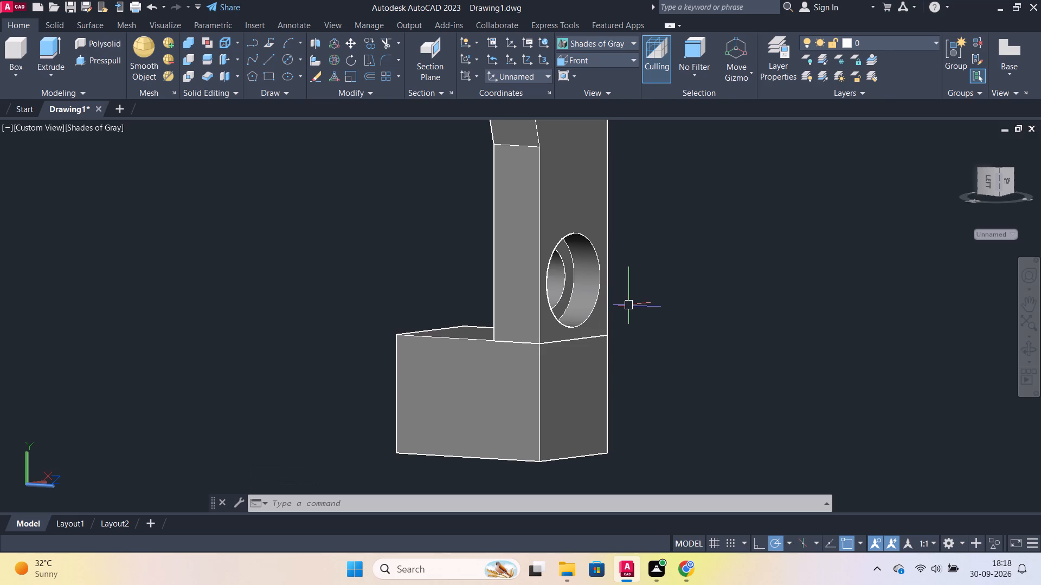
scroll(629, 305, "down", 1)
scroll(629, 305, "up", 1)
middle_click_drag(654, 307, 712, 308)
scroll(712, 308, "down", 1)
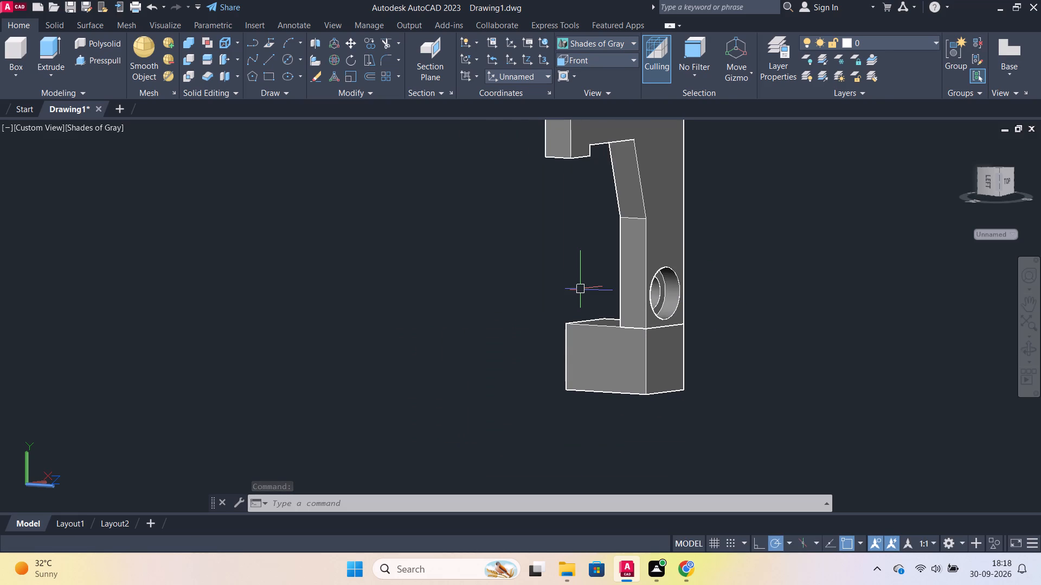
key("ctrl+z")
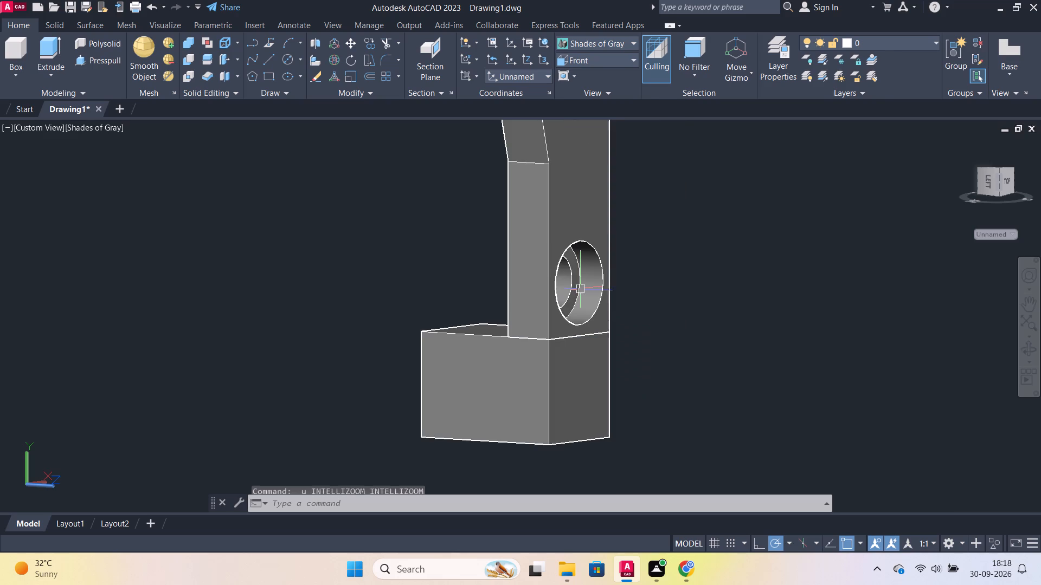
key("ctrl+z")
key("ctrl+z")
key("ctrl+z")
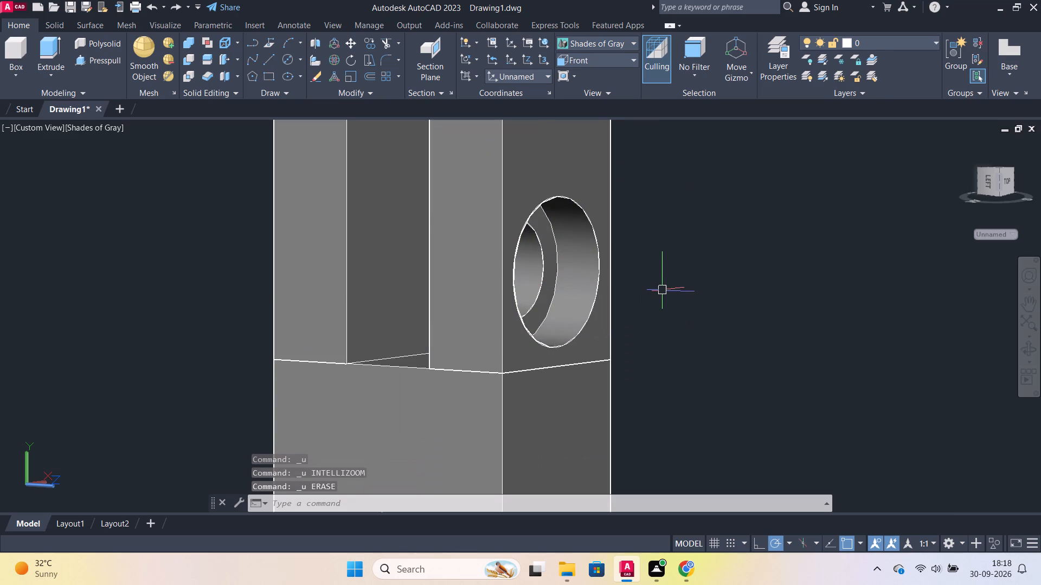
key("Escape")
Draw a line about 26 units long from the second upright's bottom outer corner, along its base edge and past the far corner.
scroll(465, 308, "down", 1)
scroll(305, 311, "down", 1)
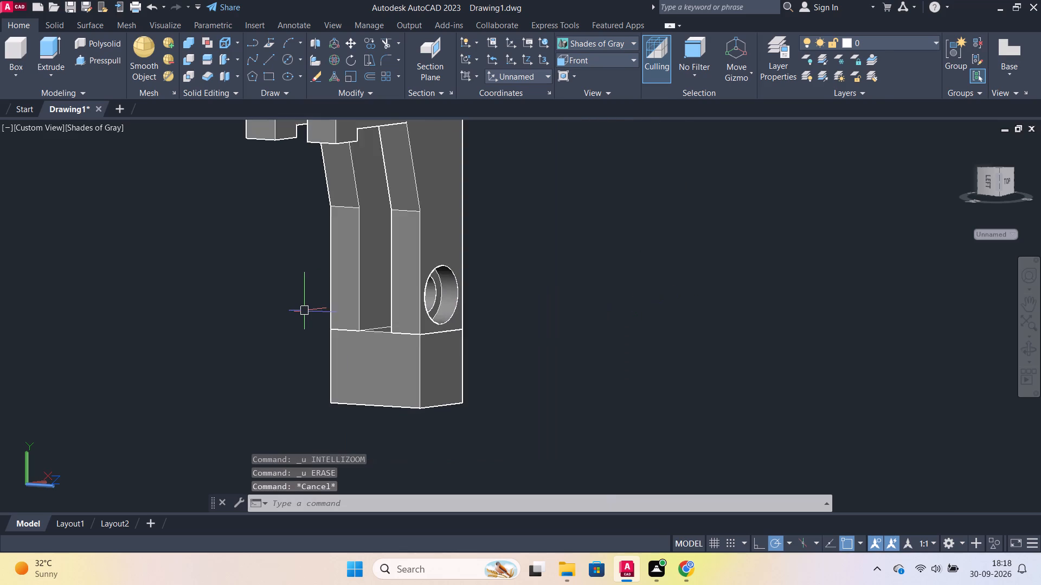
middle_click_drag(311, 310, 609, 310, "shift")
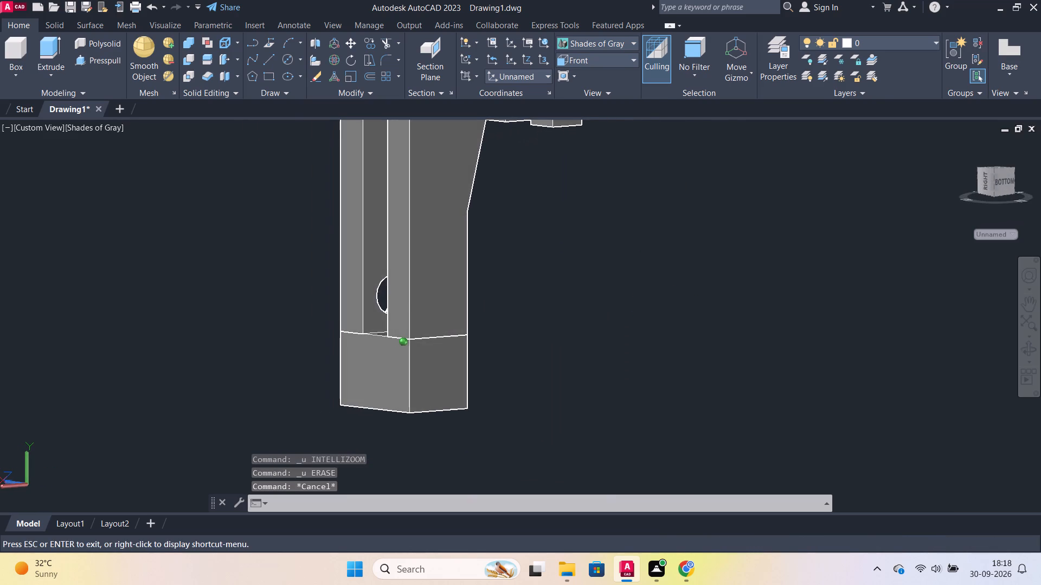
middle_click_drag(609, 310, 609, 310, "shift")
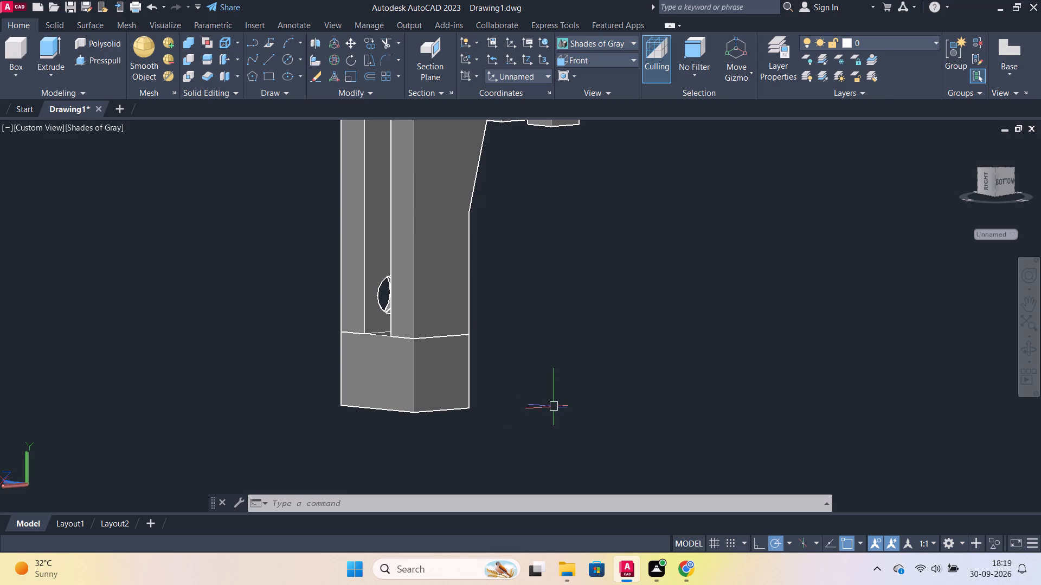
scroll(460, 321, "up", 1)
scroll(460, 321, "down", 1)
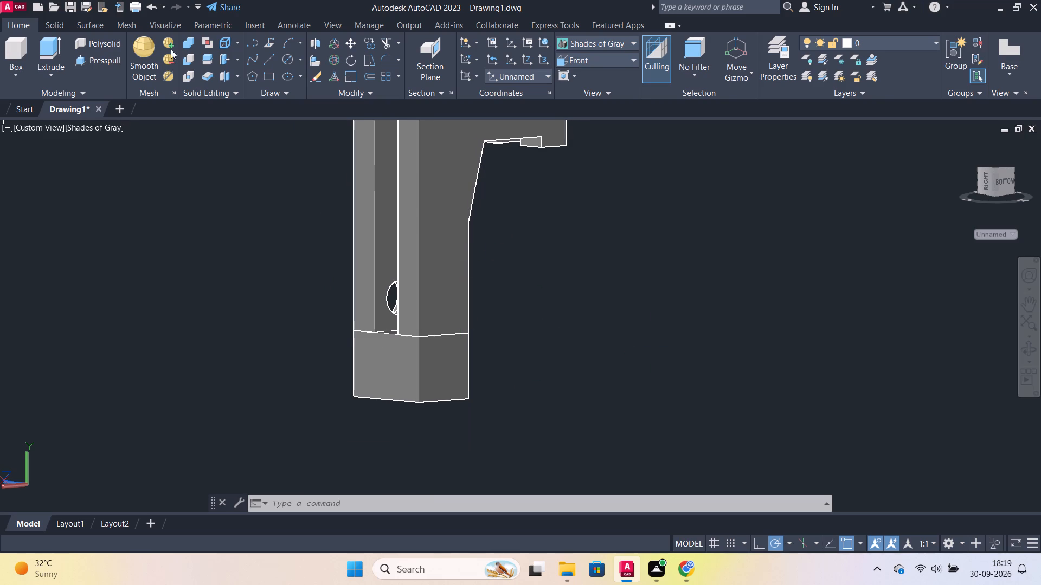
left_click(269, 62)
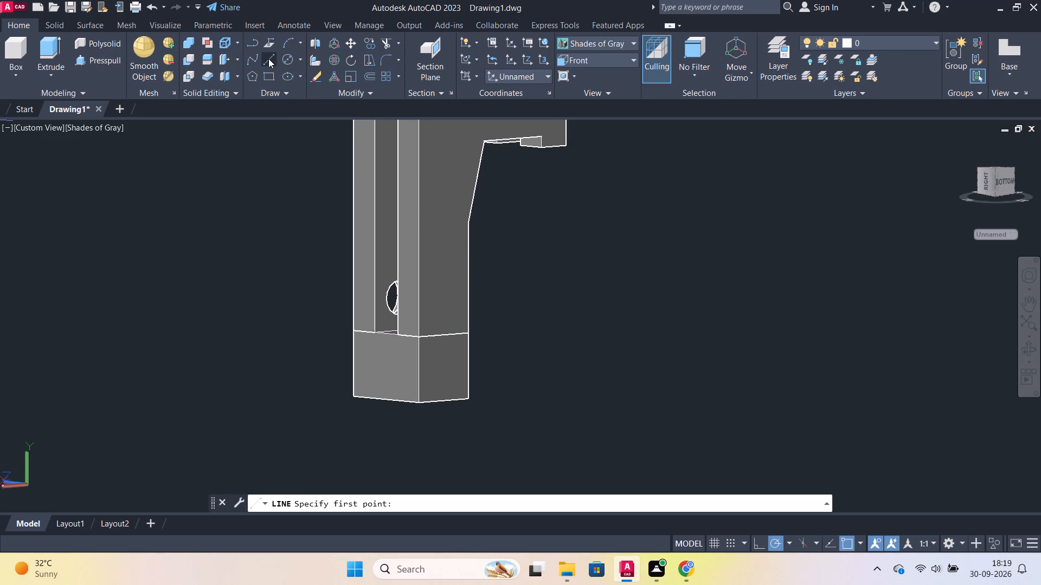
scroll(448, 355, "up", 2)
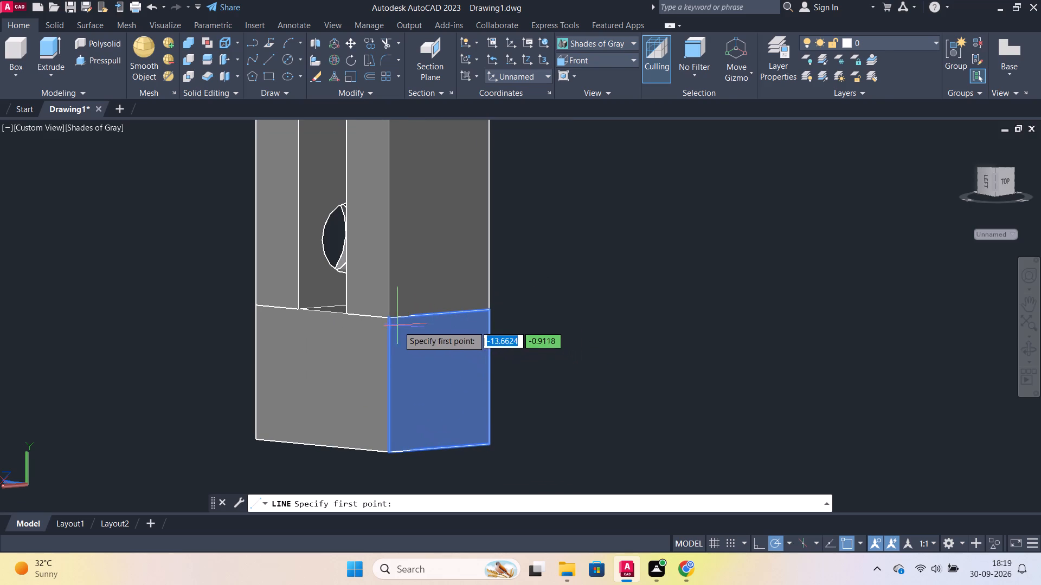
left_click(390, 318)
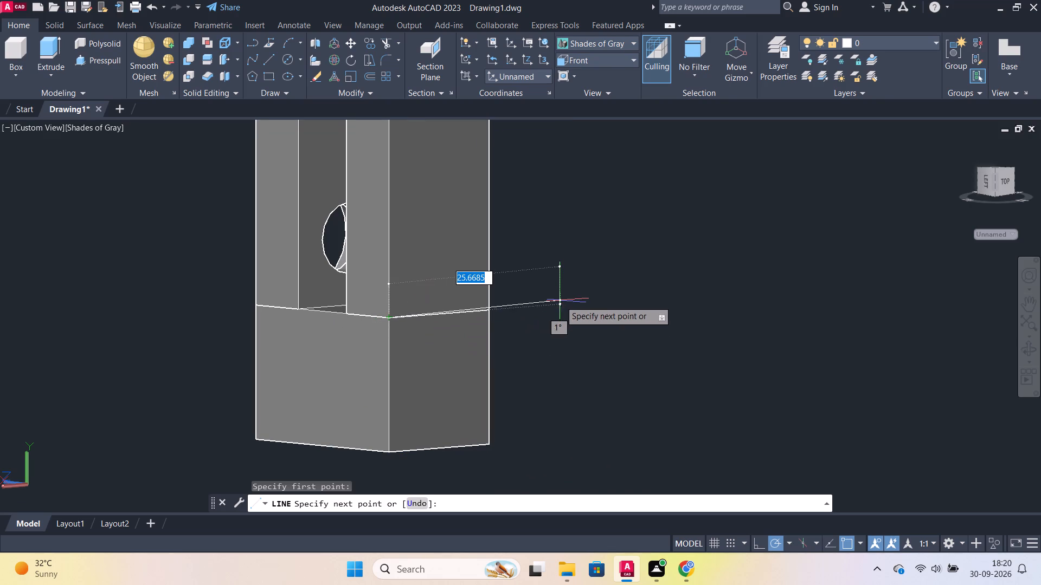
left_click(561, 302)
key("space")
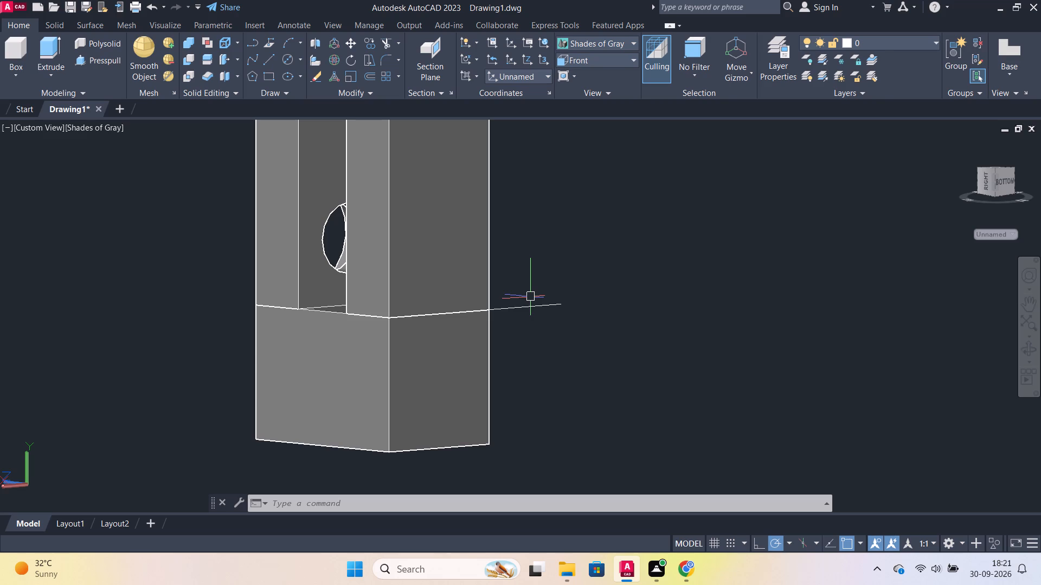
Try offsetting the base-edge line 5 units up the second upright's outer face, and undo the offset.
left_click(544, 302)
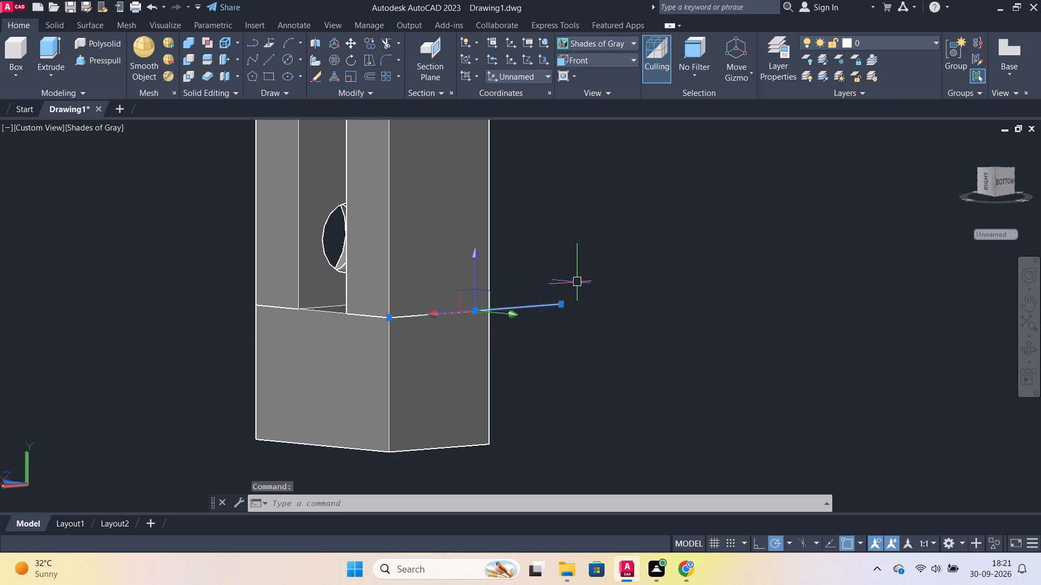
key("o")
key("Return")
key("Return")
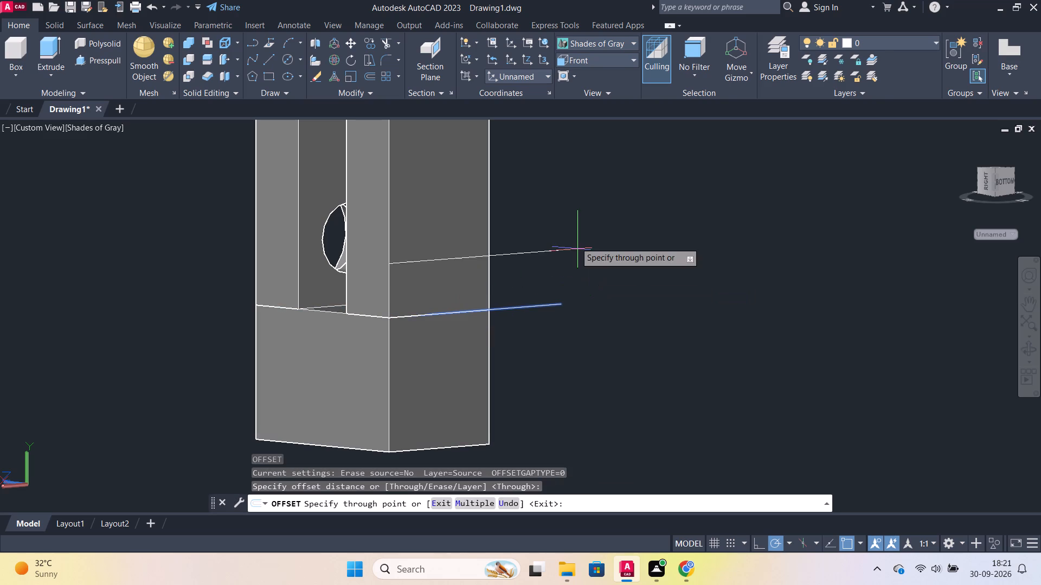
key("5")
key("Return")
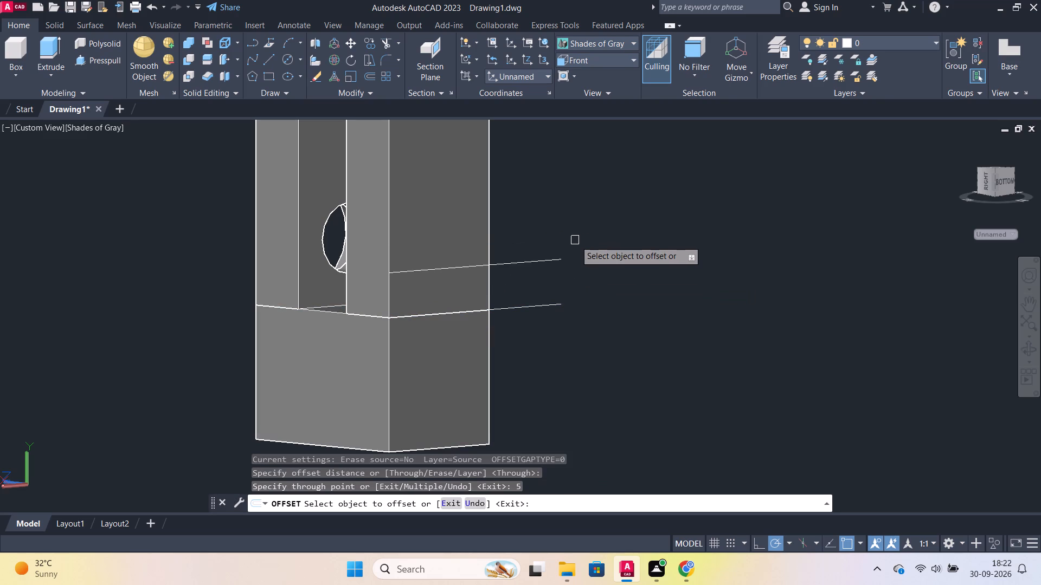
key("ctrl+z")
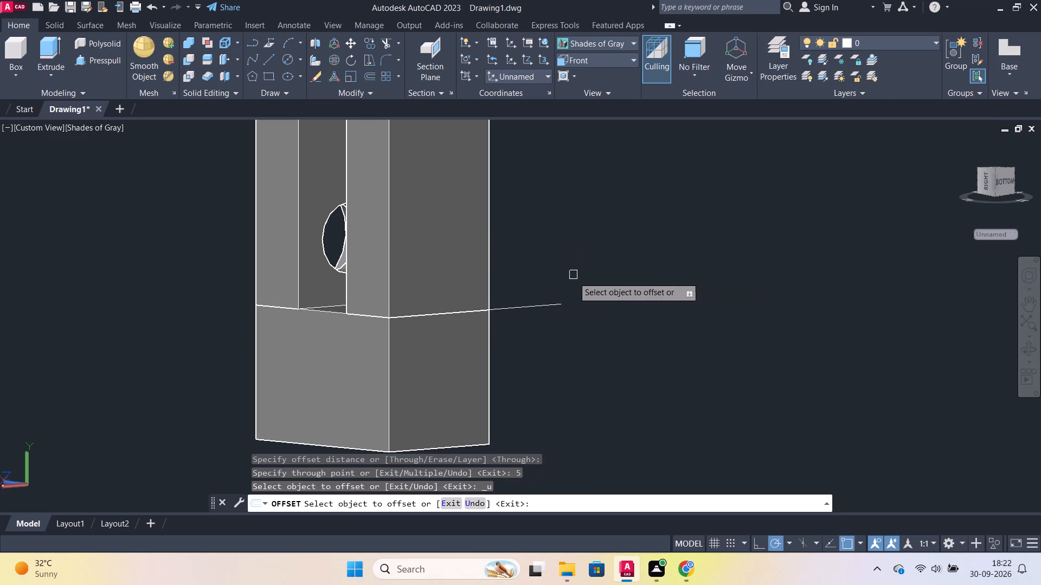
Offset the base-edge line 7.5 units up the second upright's outer face and end the command.
left_click(548, 307)
type("7.5")
key("Return")
key("Escape")
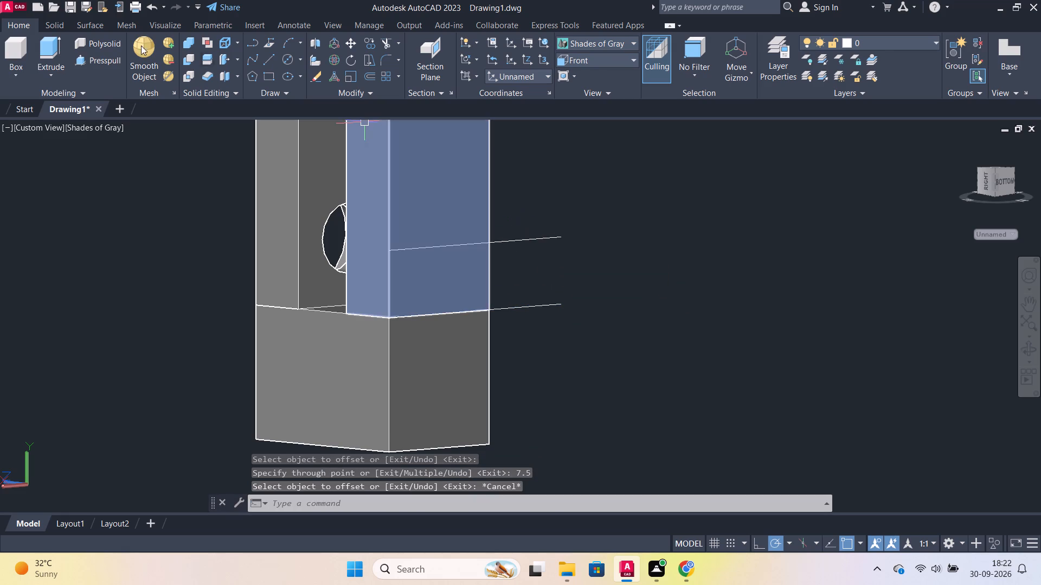
Draw a 7.5-unit vertical line up the upright's far edge, from its bottom corner to the offset line.
left_click(273, 60)
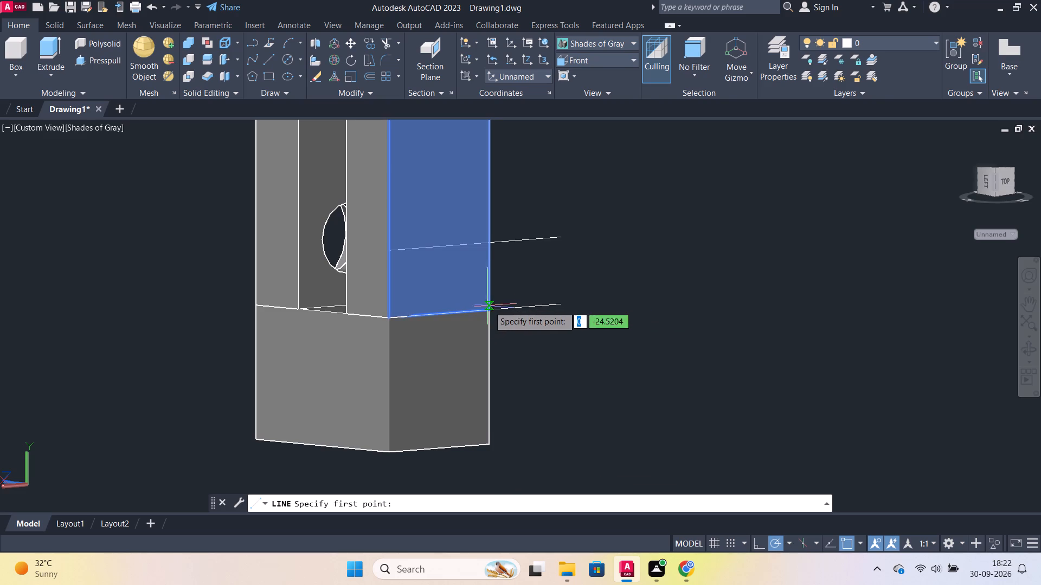
left_click(490, 308)
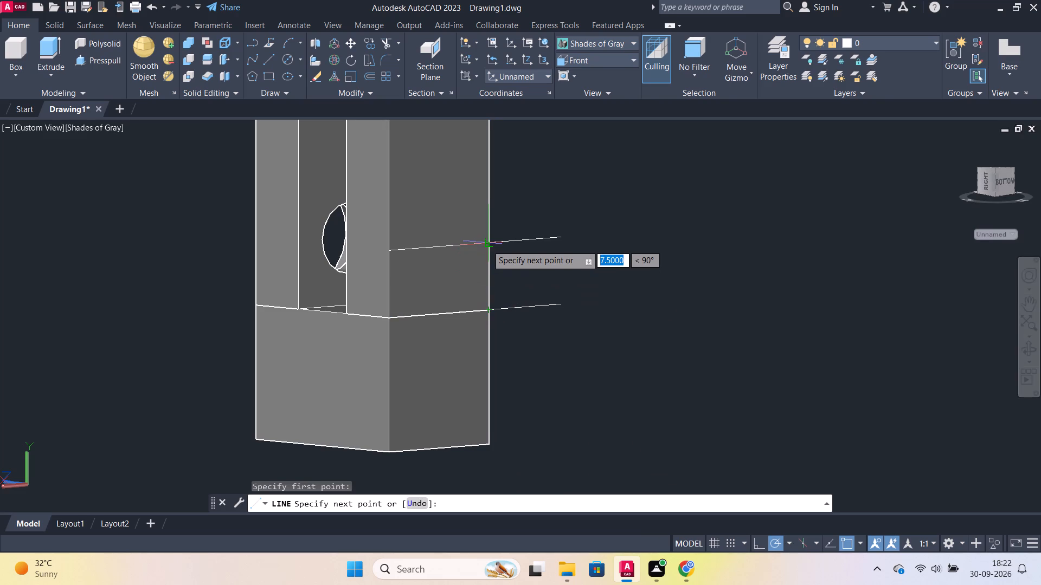
left_click(487, 245)
key("Escape")
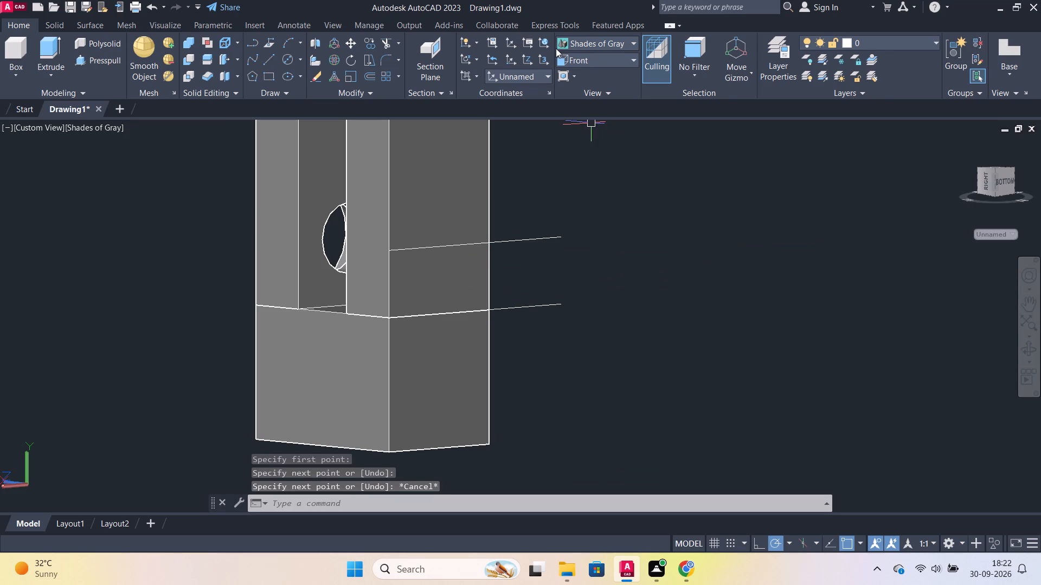
Switch to 2D Wireframe and offset the 7.5-unit vertical line 5 units inward across the upright's outer face.
left_click(571, 47)
left_click(576, 62)
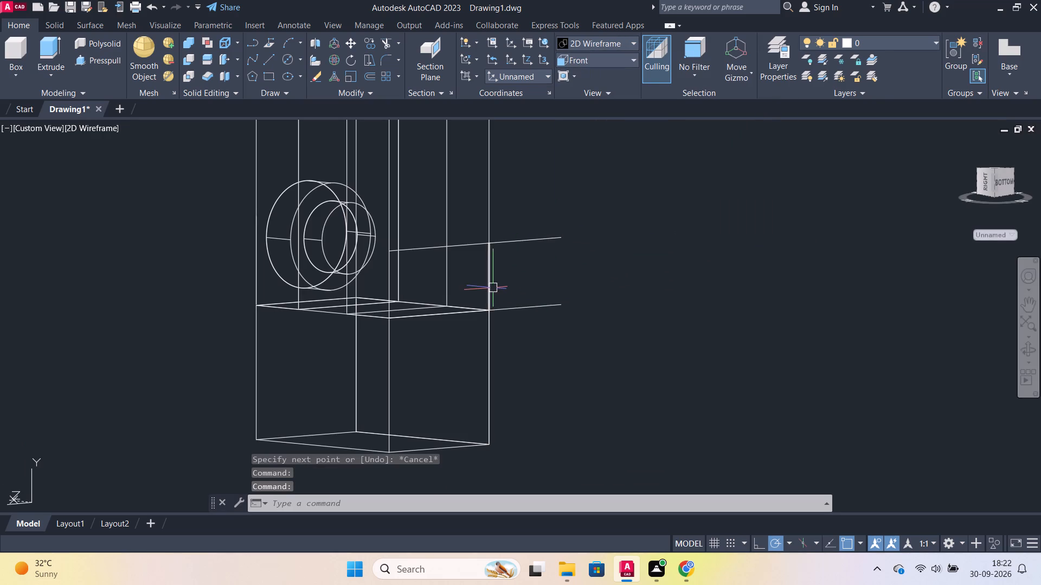
left_click(493, 288)
key("o")
key("Return")
key("Return")
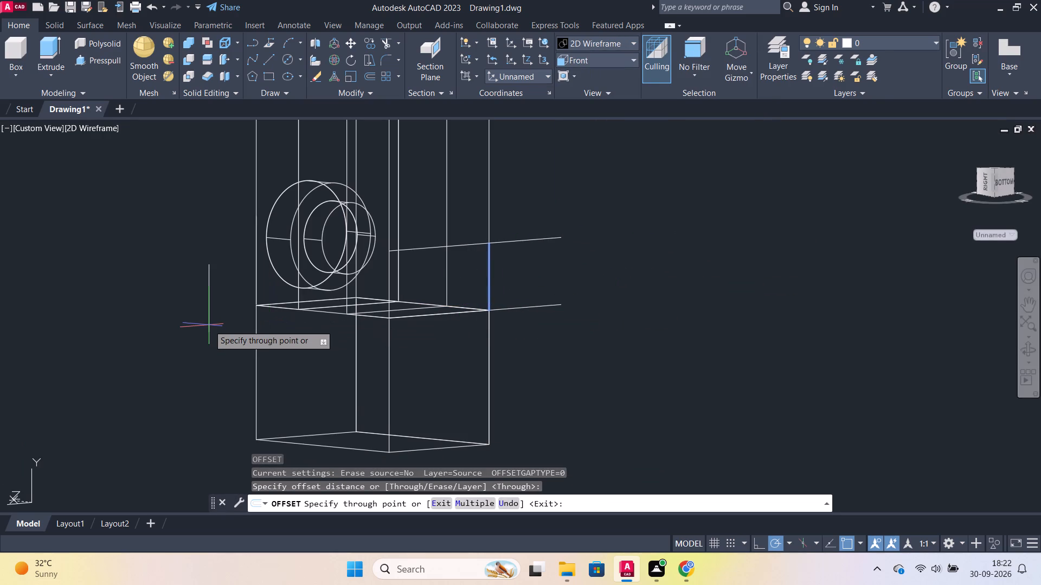
key("5")
key("Return")
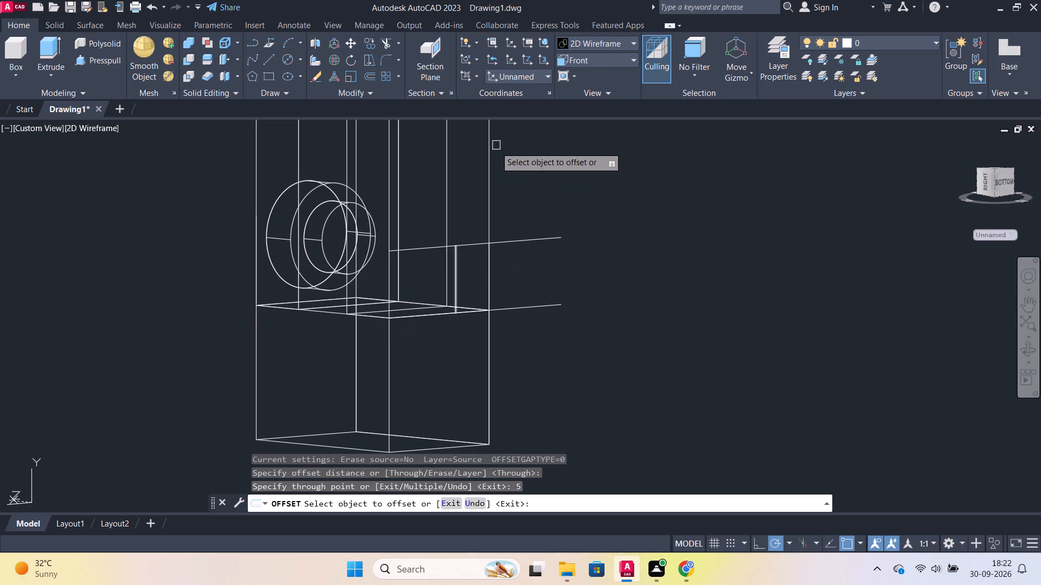
Set the visual style back to Shades of Gray and turn the view towards the upright's outer face.
left_click(582, 43)
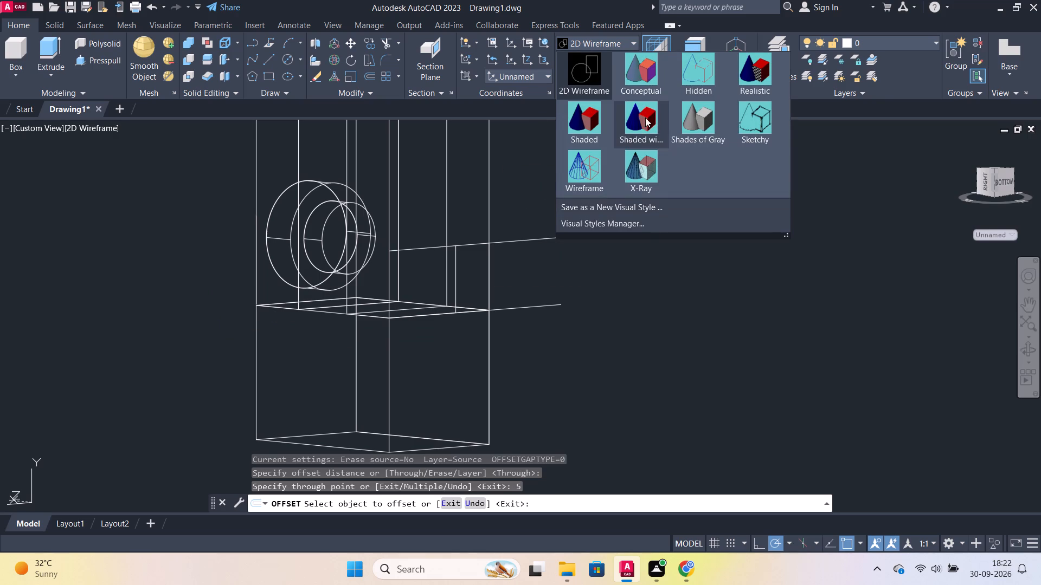
left_click(701, 128)
middle_click_drag(700, 295, 658, 295, "shift")
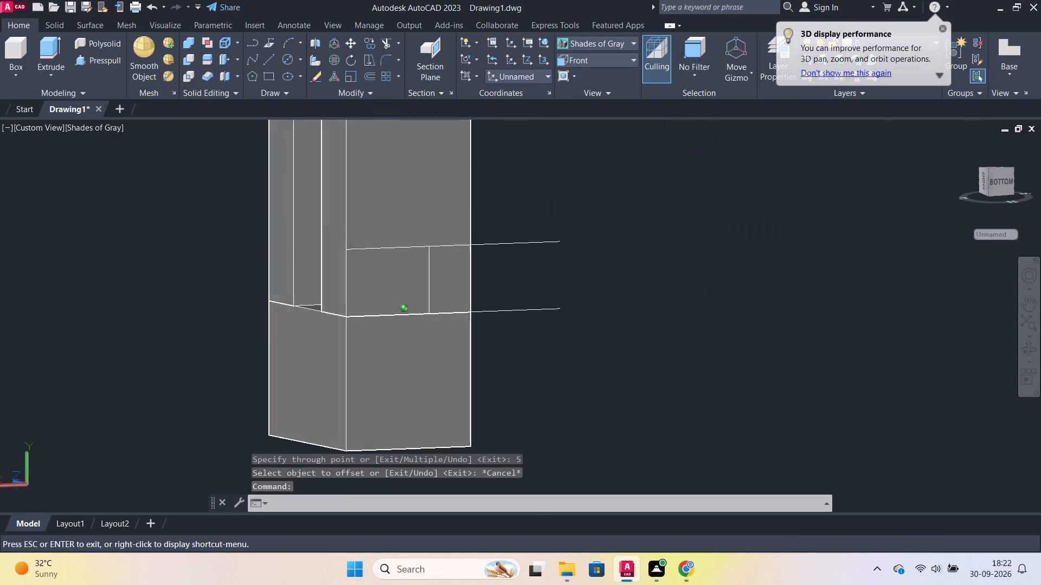
Examine where the offset vertical line sits across the second upright's outer face, from both sides and up close.
middle_click_drag(658, 295, 662, 298, "shift")
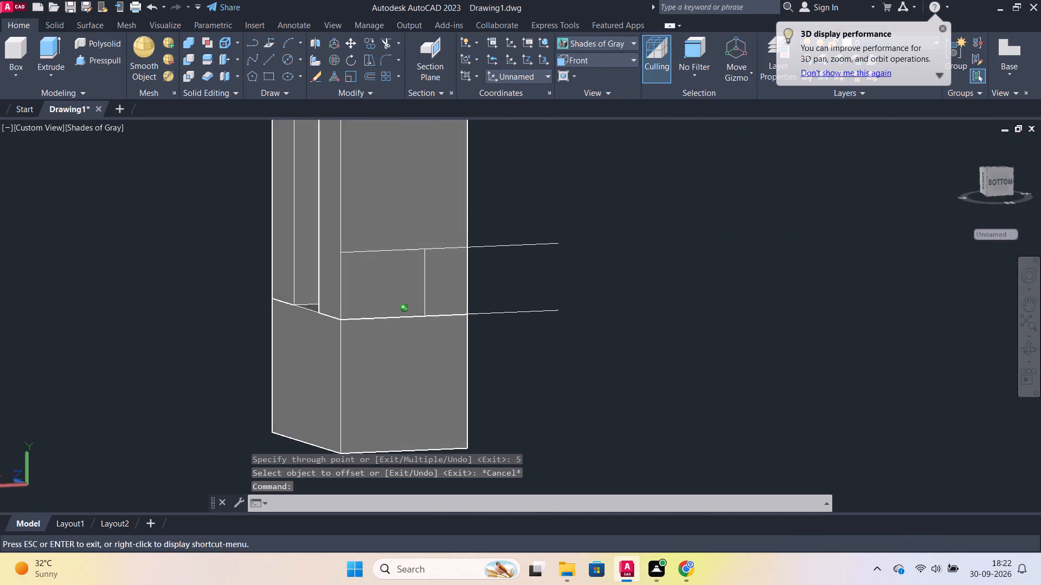
middle_click_drag(662, 298, 547, 313, "shift")
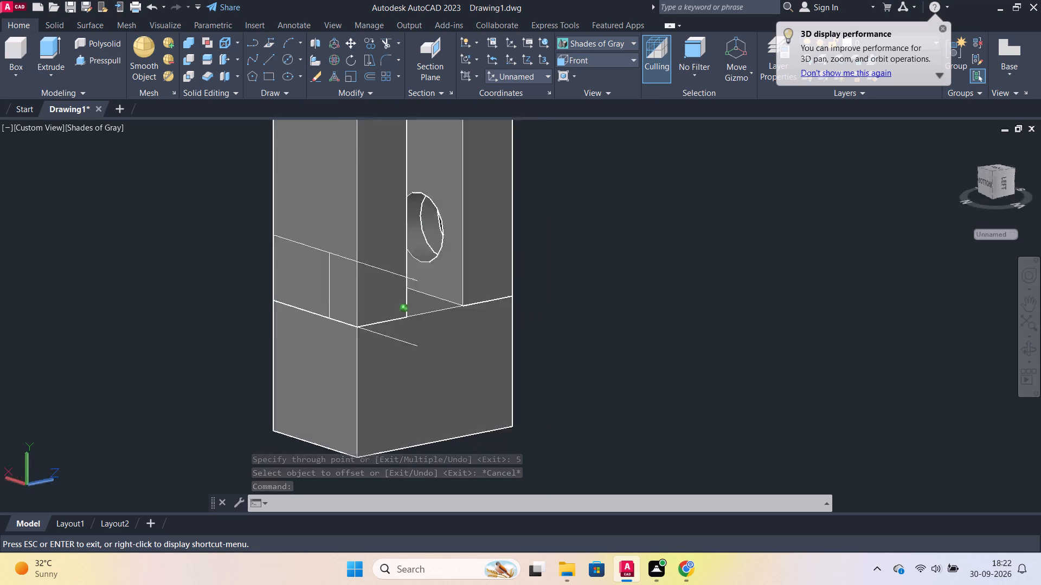
middle_click_drag(547, 313, 671, 310, "shift")
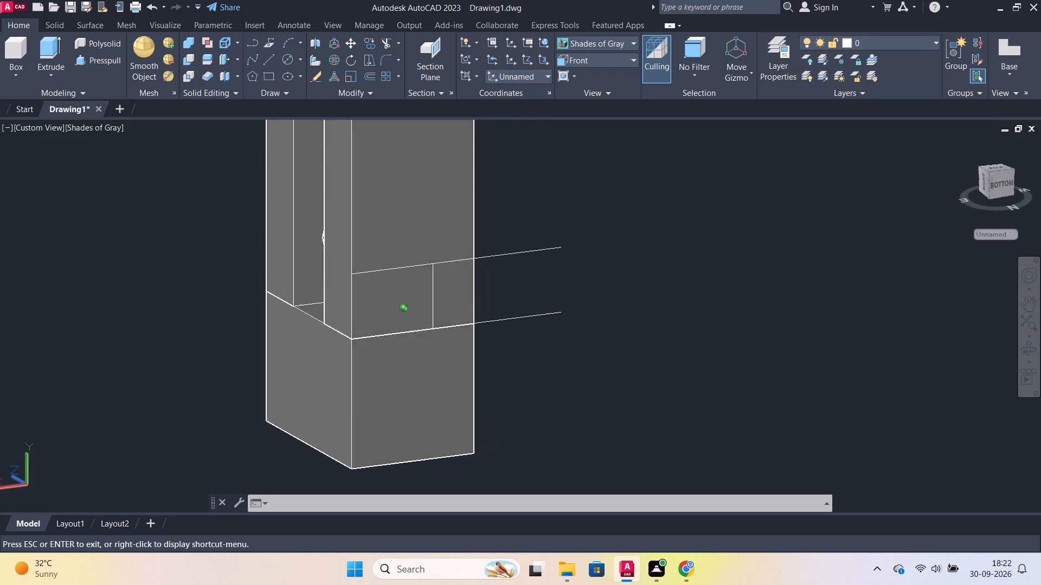
middle_click_drag(671, 310, 666, 293, "shift")
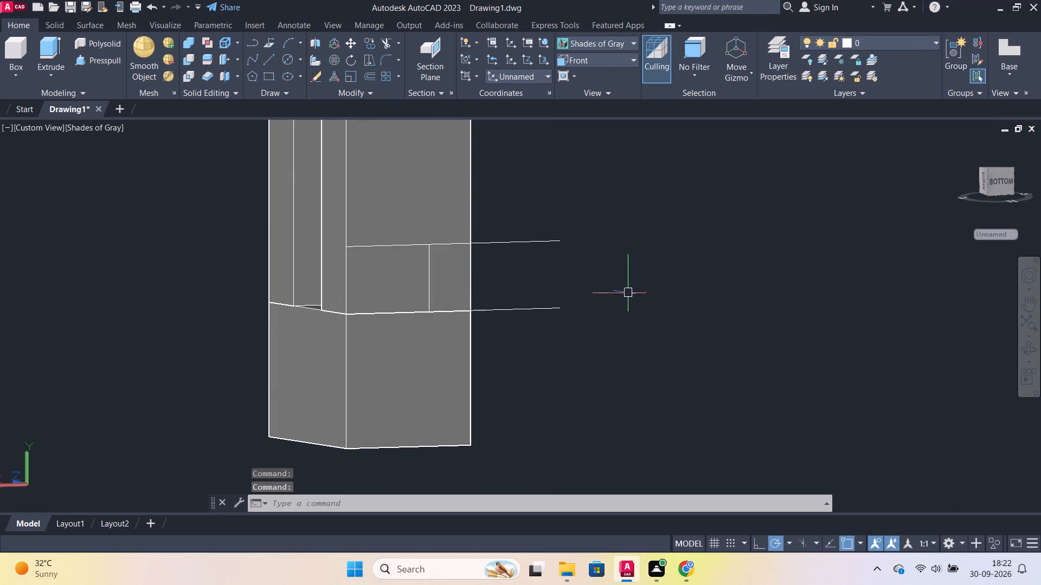
scroll(463, 303, "up", 2)
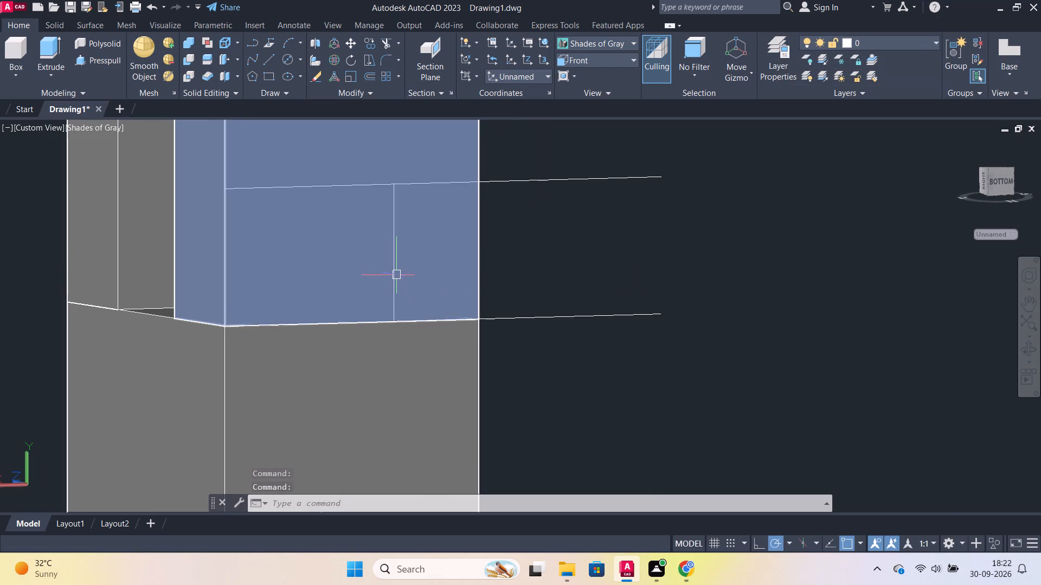
left_click(397, 275)
key("grave")
key("Escape")
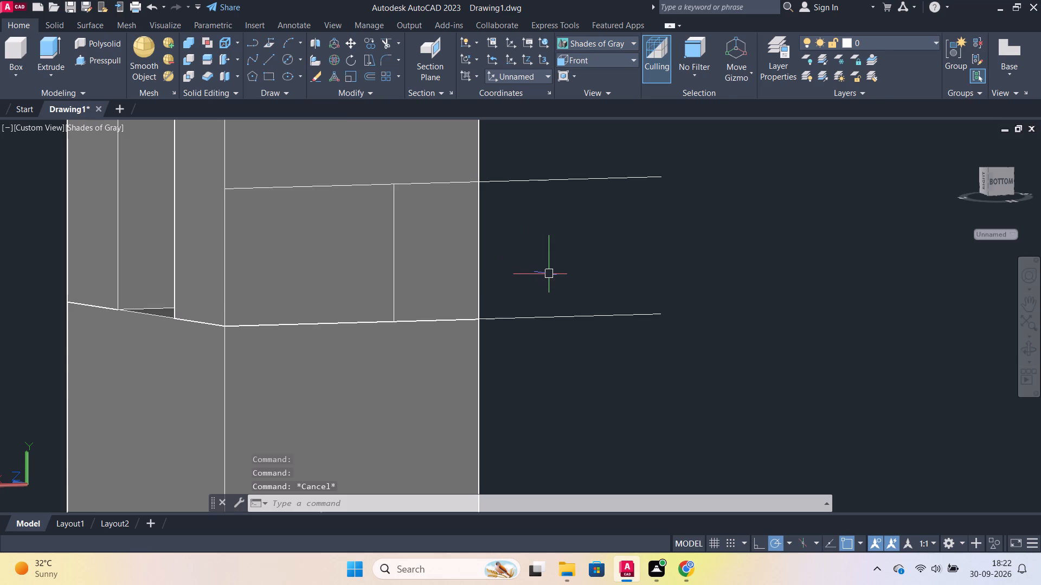
Undo the view changes, the switch to Shades of Gray and the 5-unit offset of the vertical line.
key("ctrl+z")
key("ctrl+z")
key("ctrl+z")
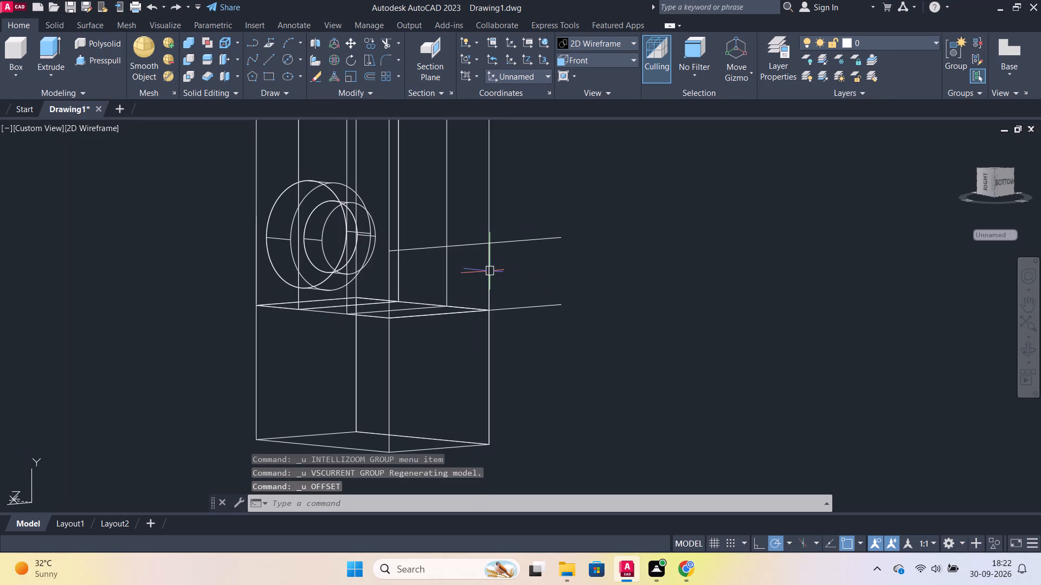
Offset the vertical line at the upright's far edge 7.5 units inward across the outer face.
left_click(492, 268)
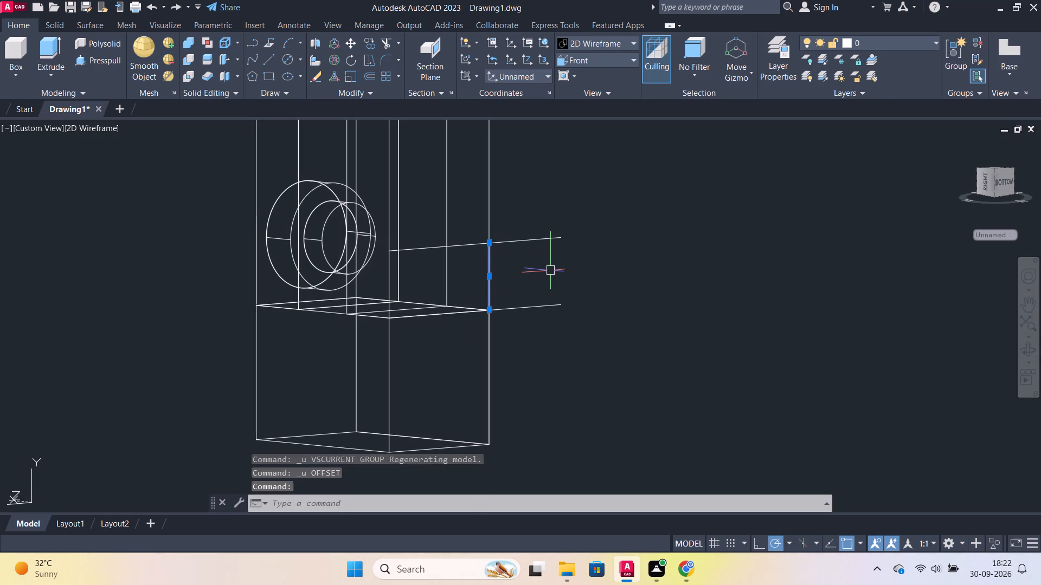
key("o")
key("Return")
key("Return")
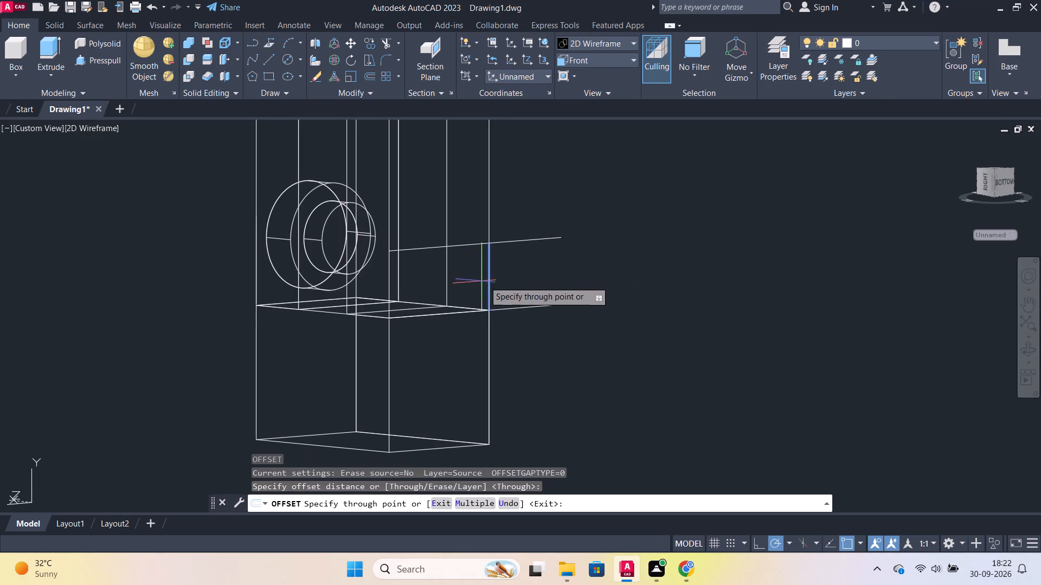
scroll(203, 292, "up", 2)
scroll(203, 292, "down", 2)
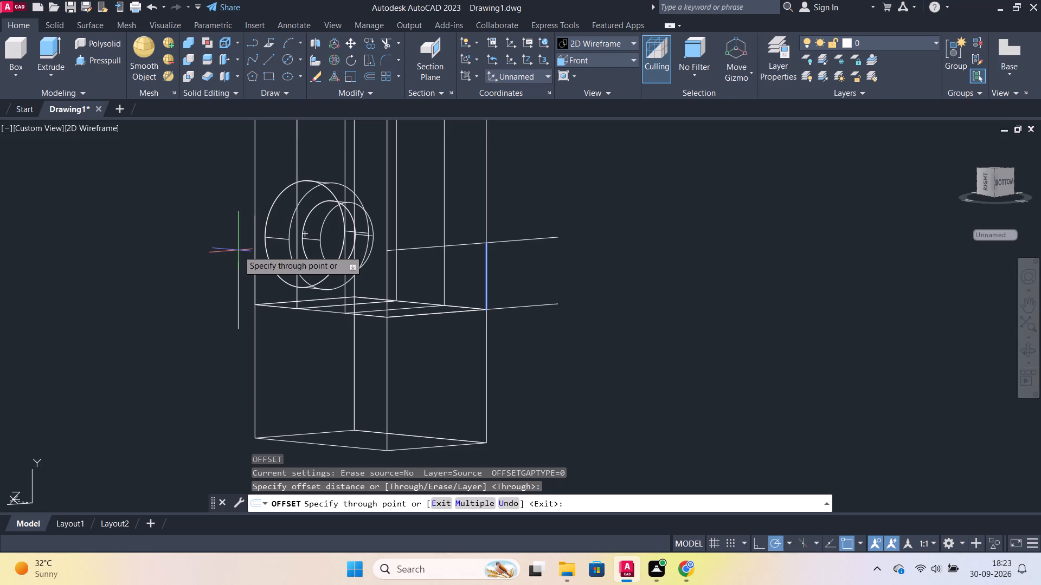
type("7.5")
key("Return")
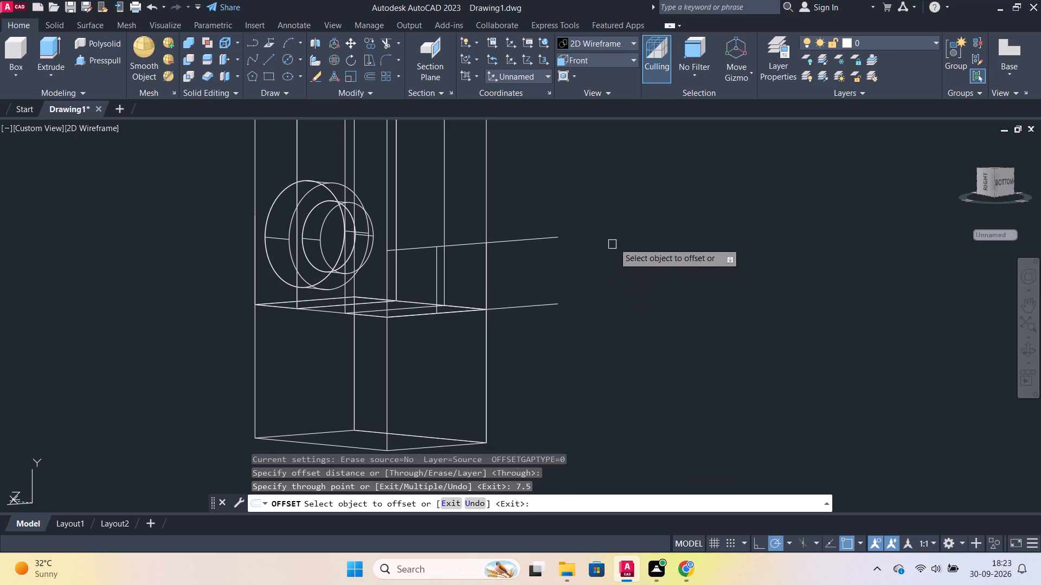
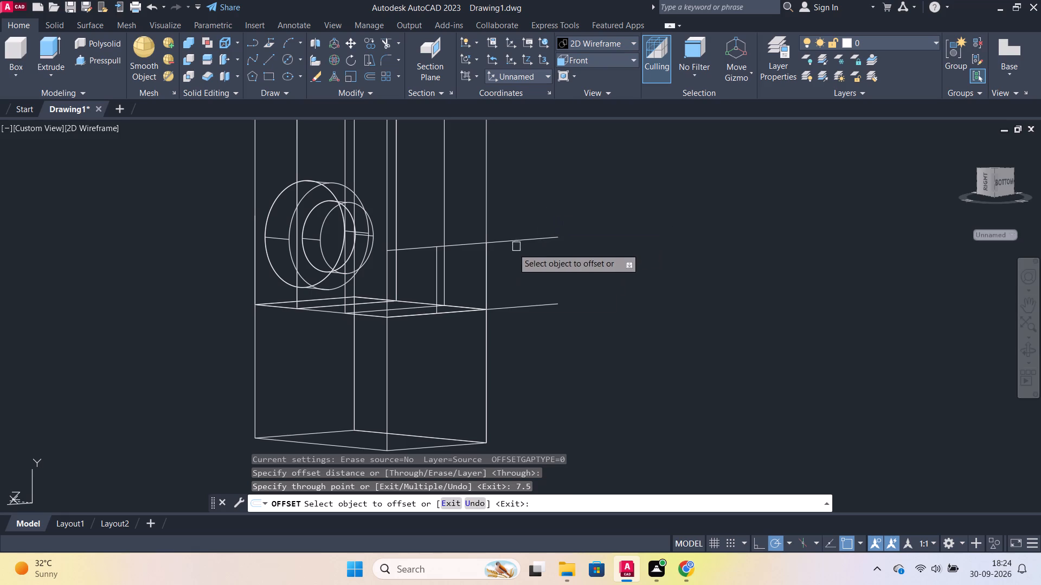
Switch to Shades of Gray and draw a 12-diameter circle on the upright's outer face, centred where the guide lines meet.
left_click(605, 44)
left_click(673, 112)
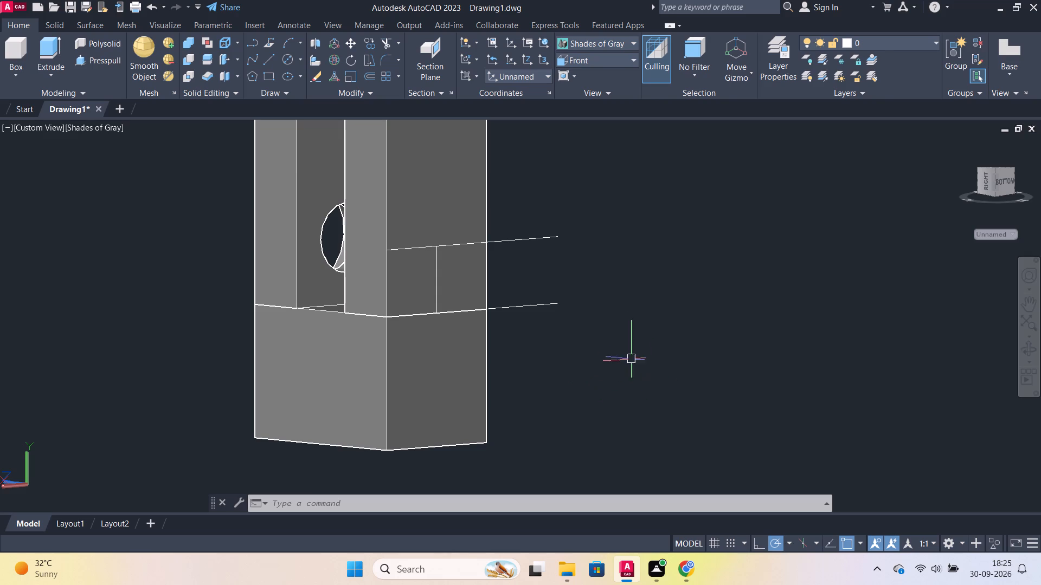
scroll(749, 362, "up", 1)
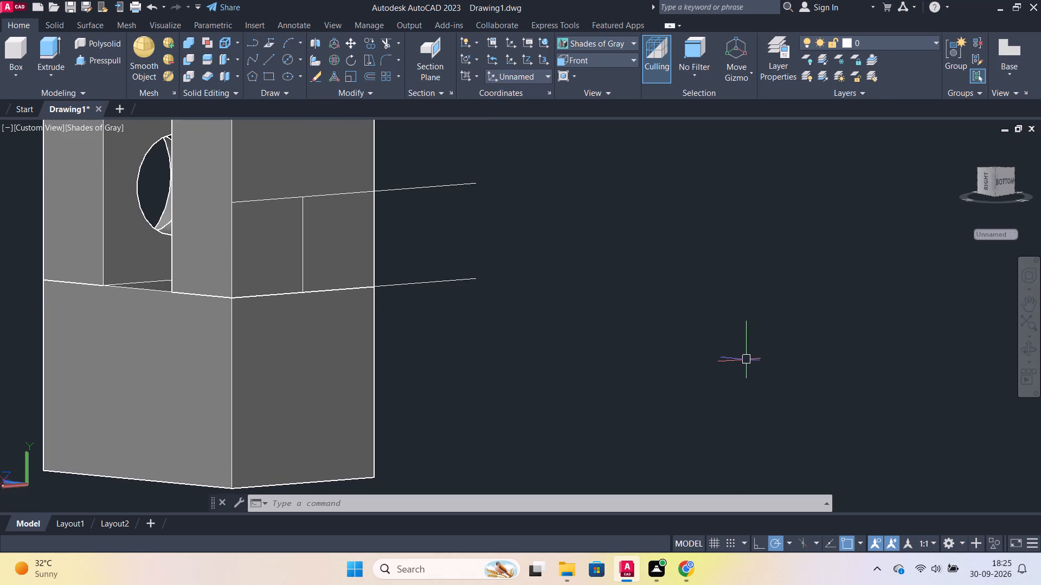
scroll(744, 357, "down", 2)
scroll(737, 357, "up", 2)
middle_click_drag(728, 356, 650, 357, "shift")
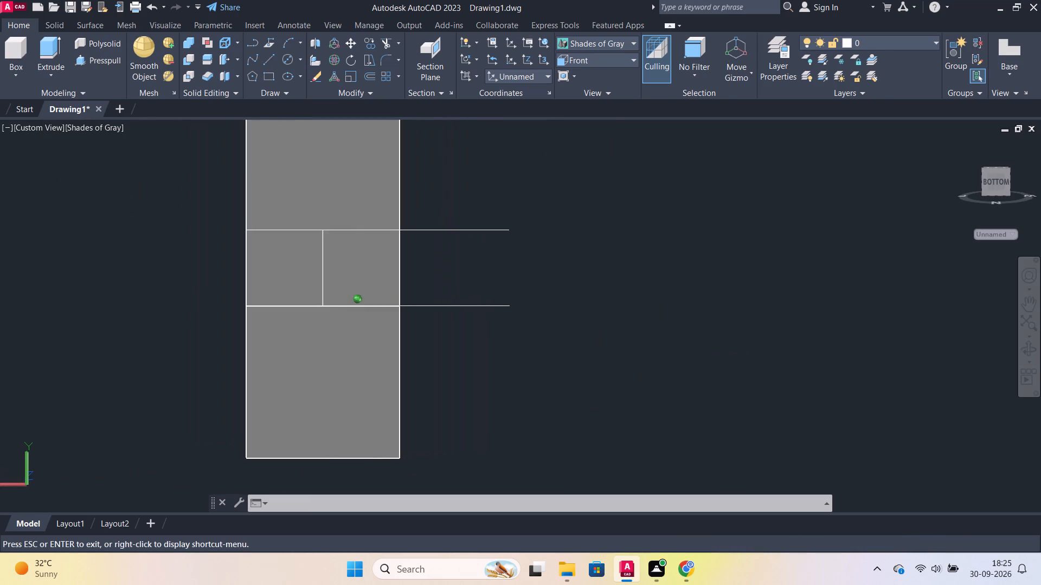
middle_click_drag(650, 357, 729, 375, "shift")
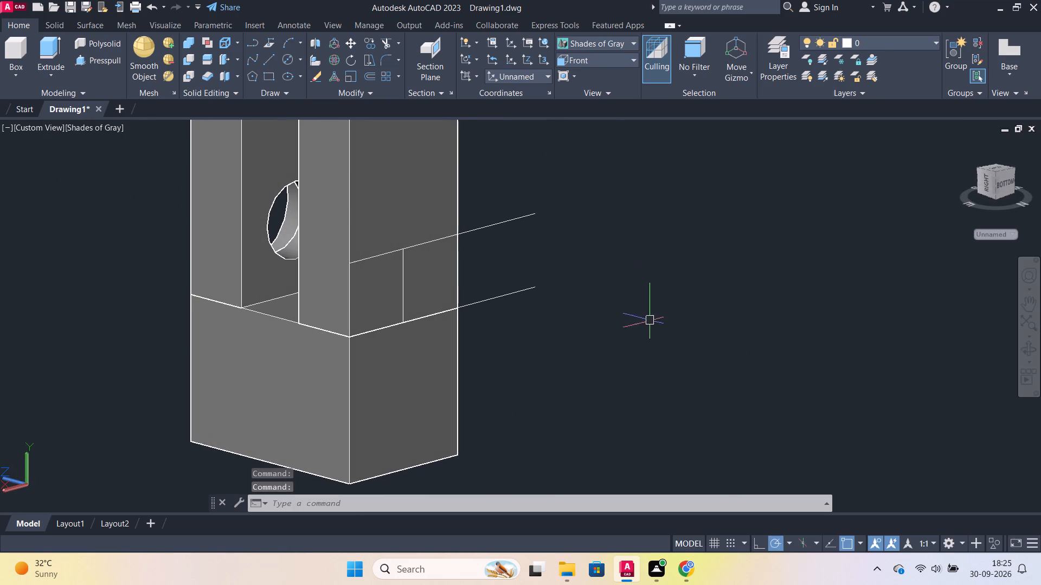
middle_click_drag(650, 319, 597, 298, "shift")
left_click(292, 57)
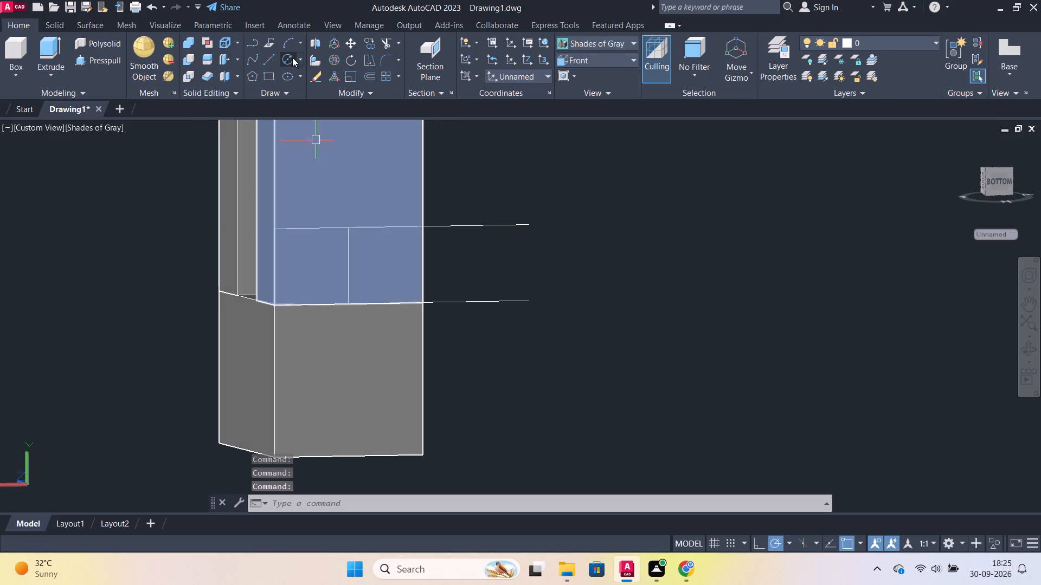
left_click(351, 227)
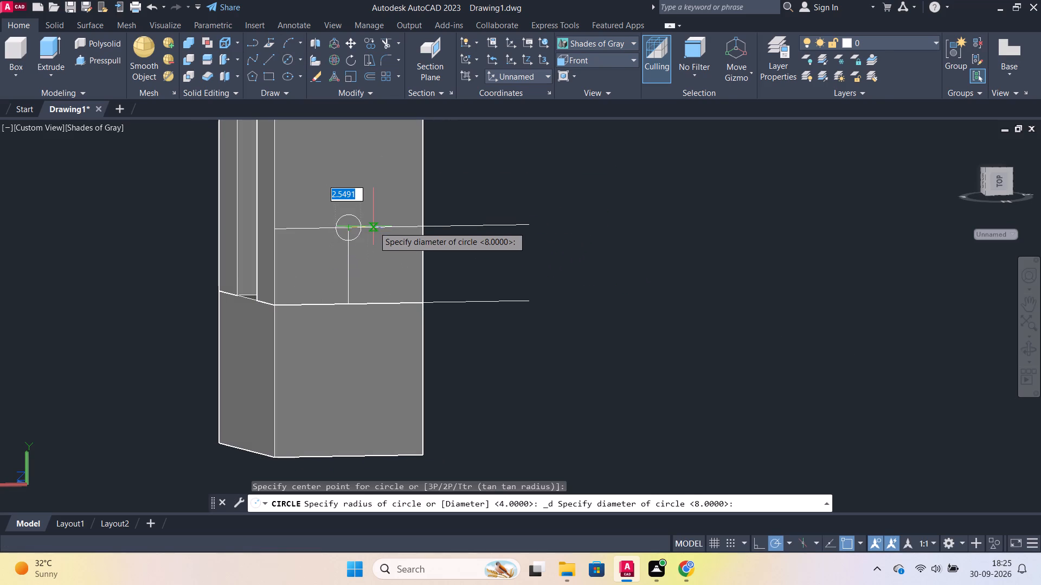
key("d")
key("Return")
type("12")
key("Return")
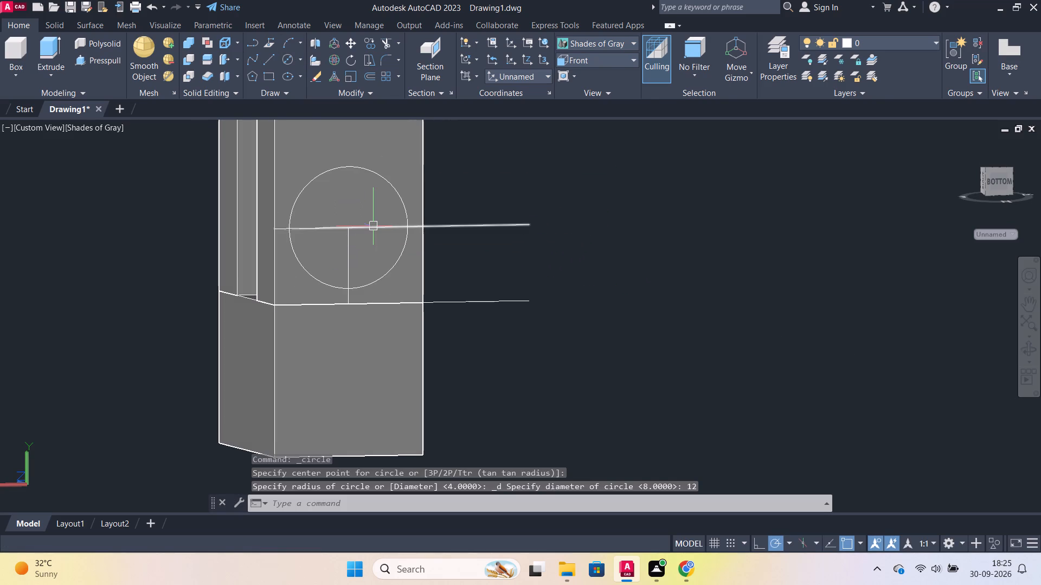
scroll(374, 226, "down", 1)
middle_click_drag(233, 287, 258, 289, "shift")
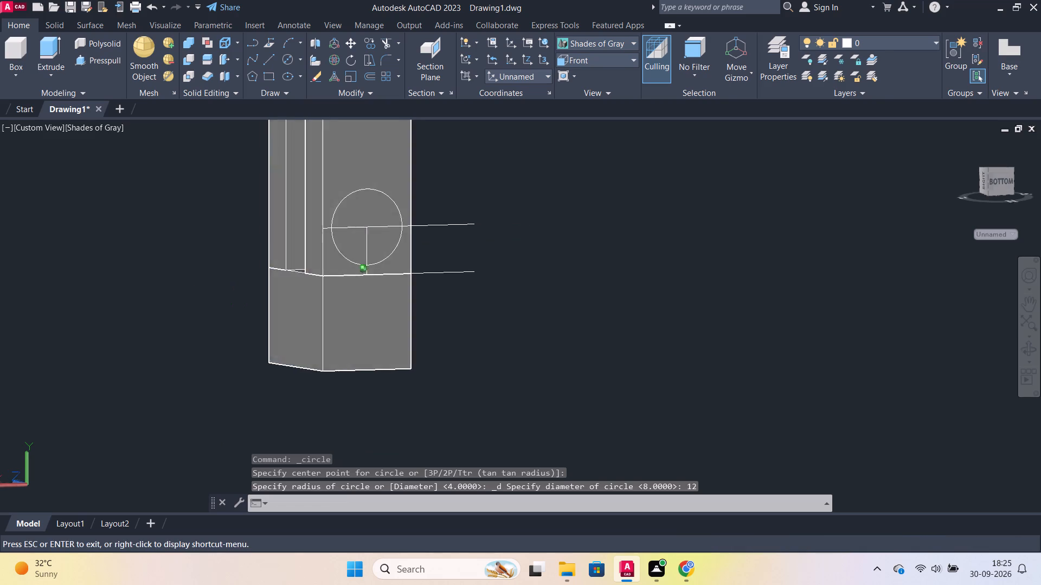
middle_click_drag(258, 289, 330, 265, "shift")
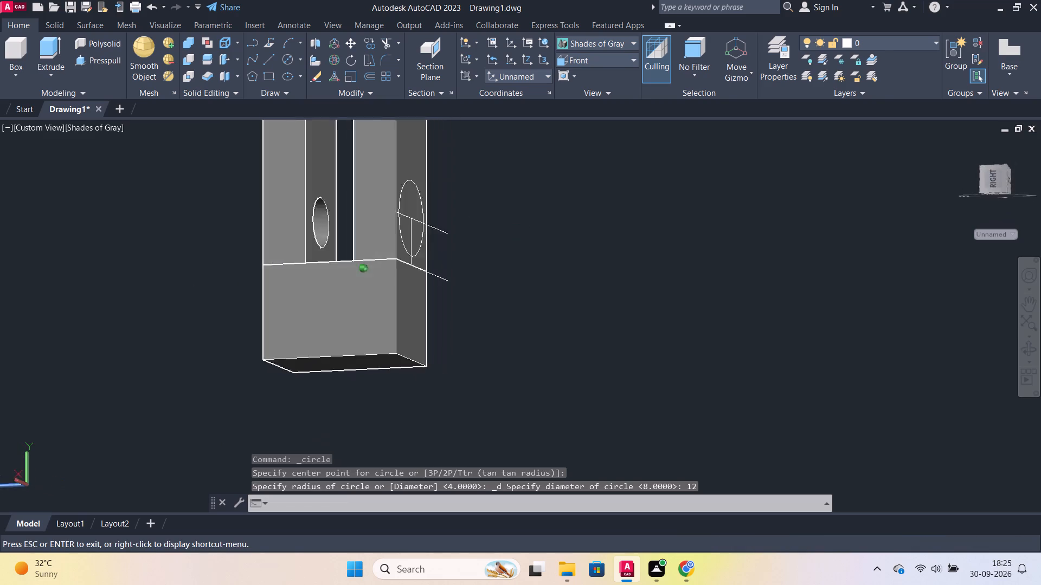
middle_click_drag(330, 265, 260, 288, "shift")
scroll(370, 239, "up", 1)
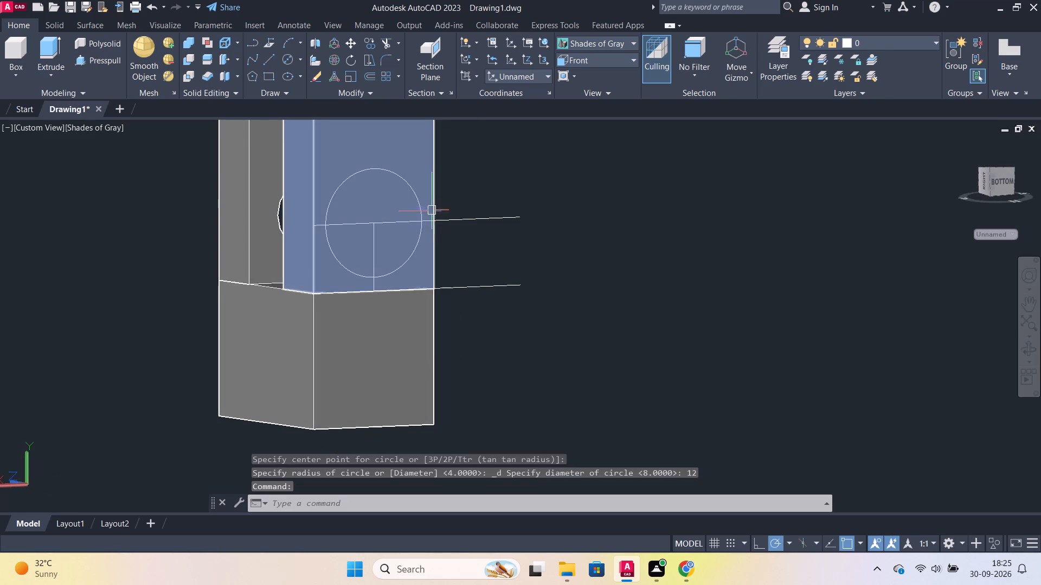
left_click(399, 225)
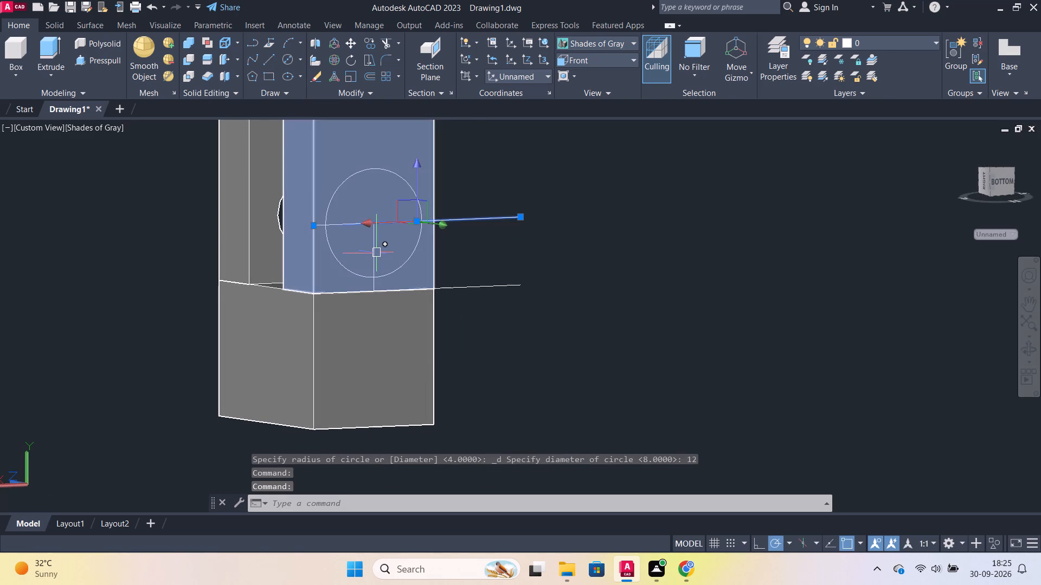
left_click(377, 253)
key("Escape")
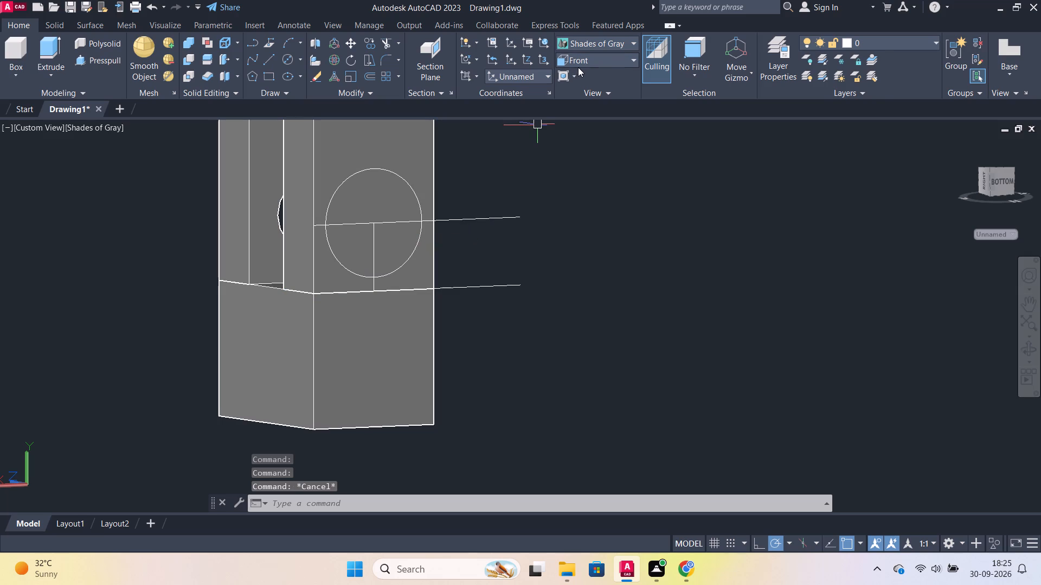
Switch to 2D Wireframe and erase the horizontal and vertical guide lines that meet at the new circle's centre.
left_click(595, 44)
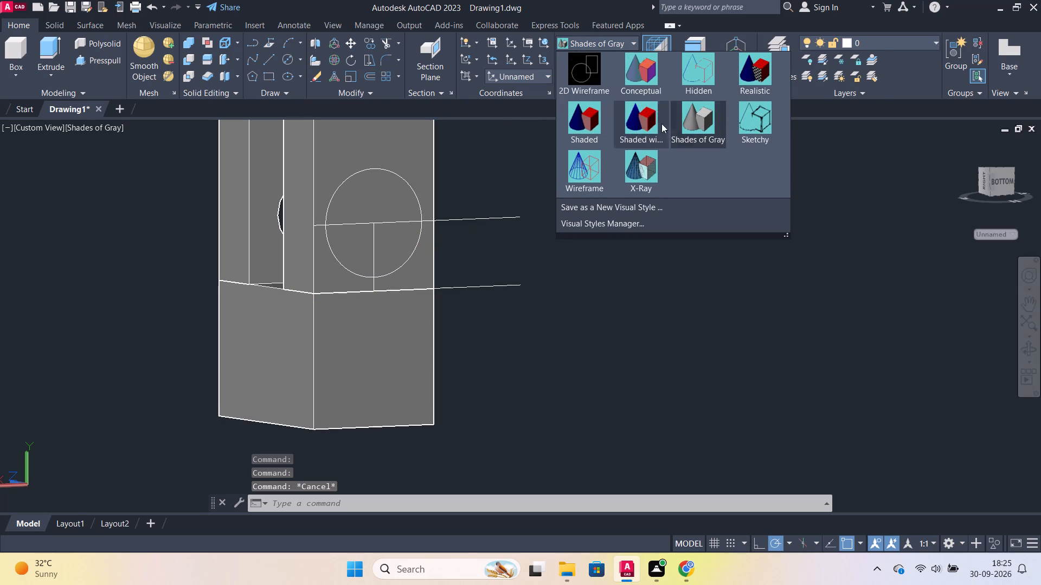
left_click(592, 77)
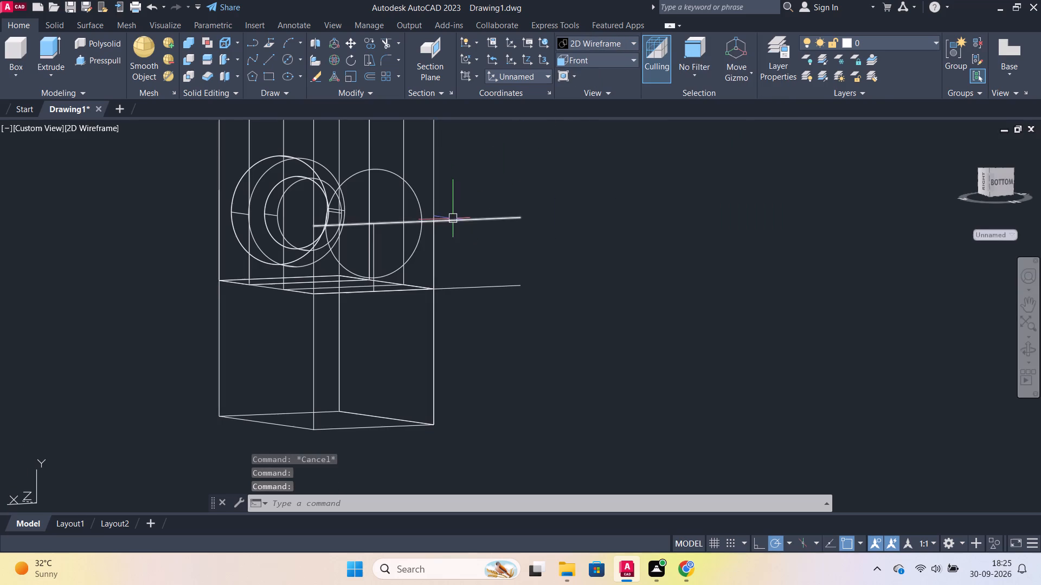
left_click(454, 219)
left_click(372, 219)
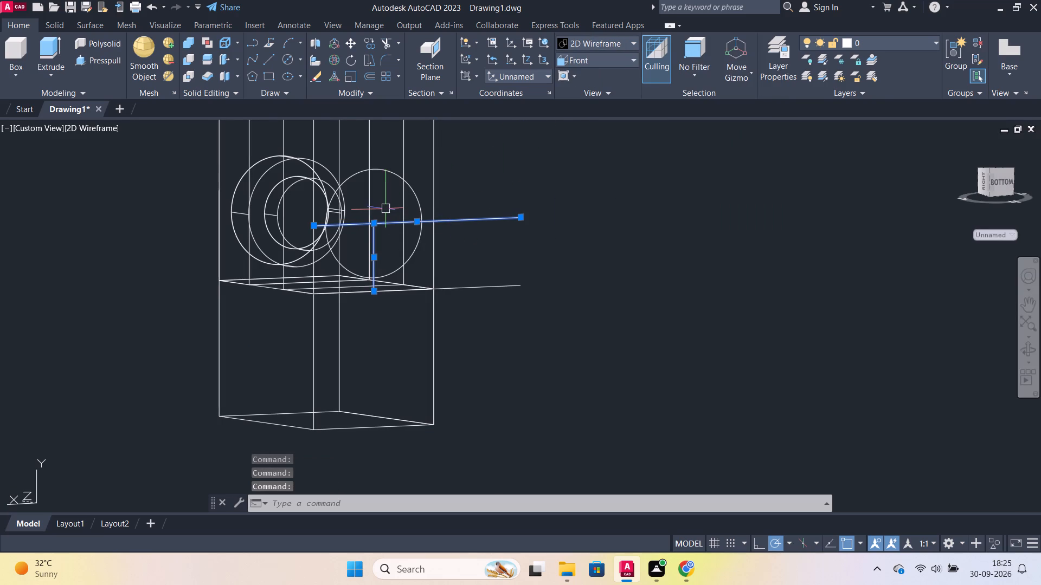
key("e")
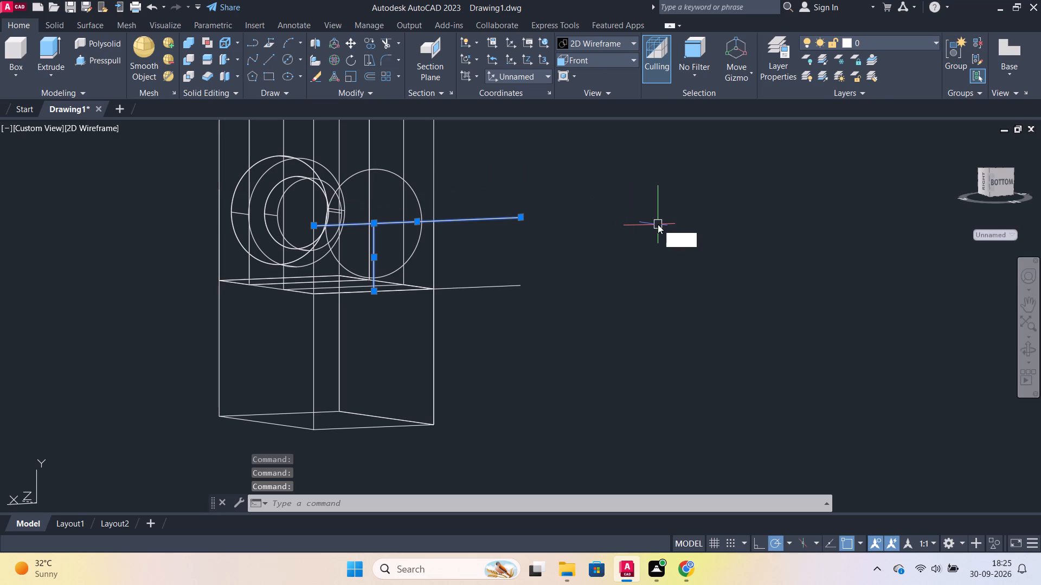
key("Return")
Return to Shades of Gray and press-pull the 12-diameter circle 4 units into the upright as a counterbore.
left_click(601, 50)
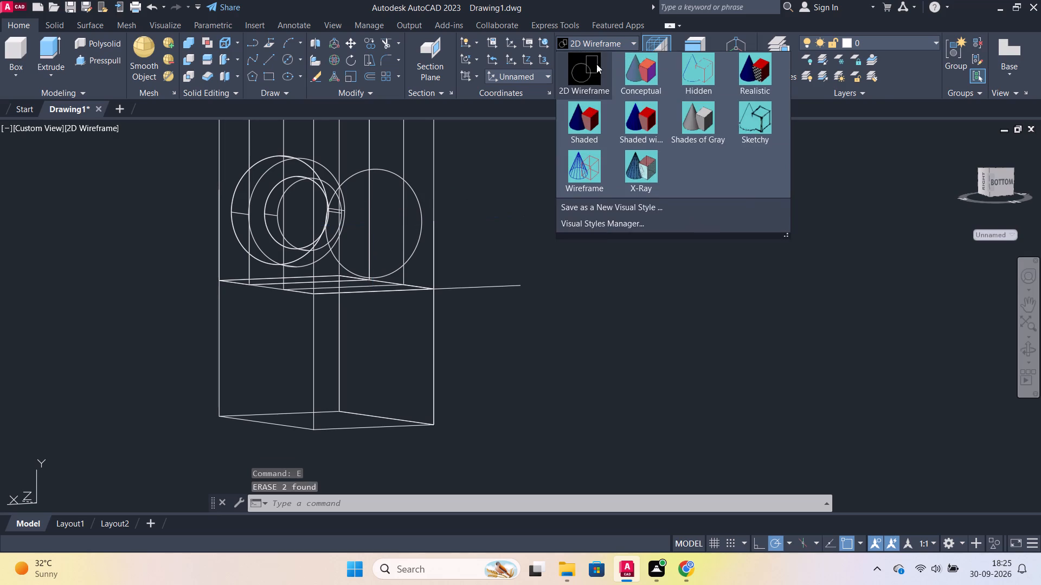
left_click(689, 116)
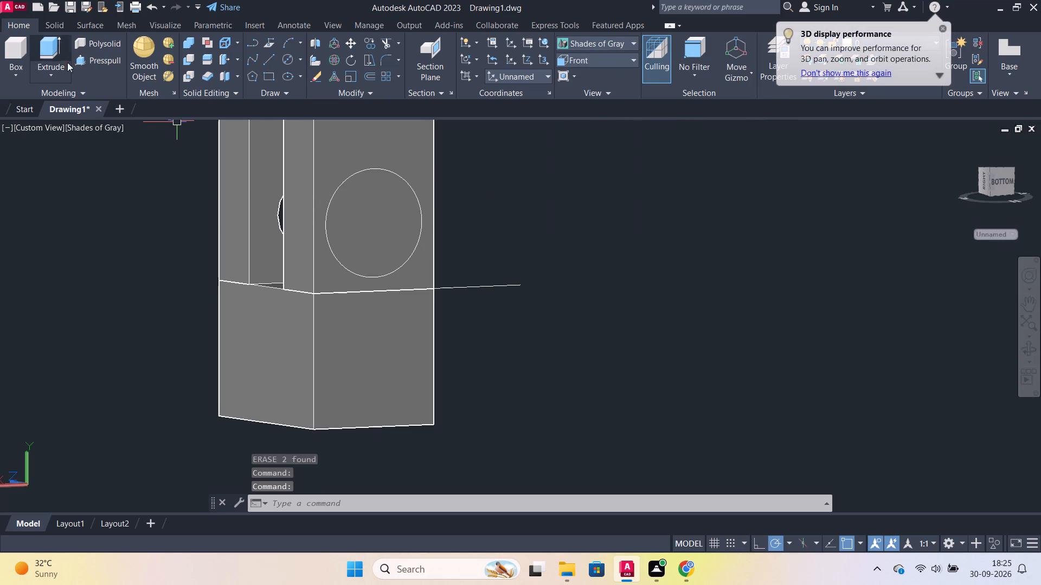
left_click(87, 63)
left_click(340, 207)
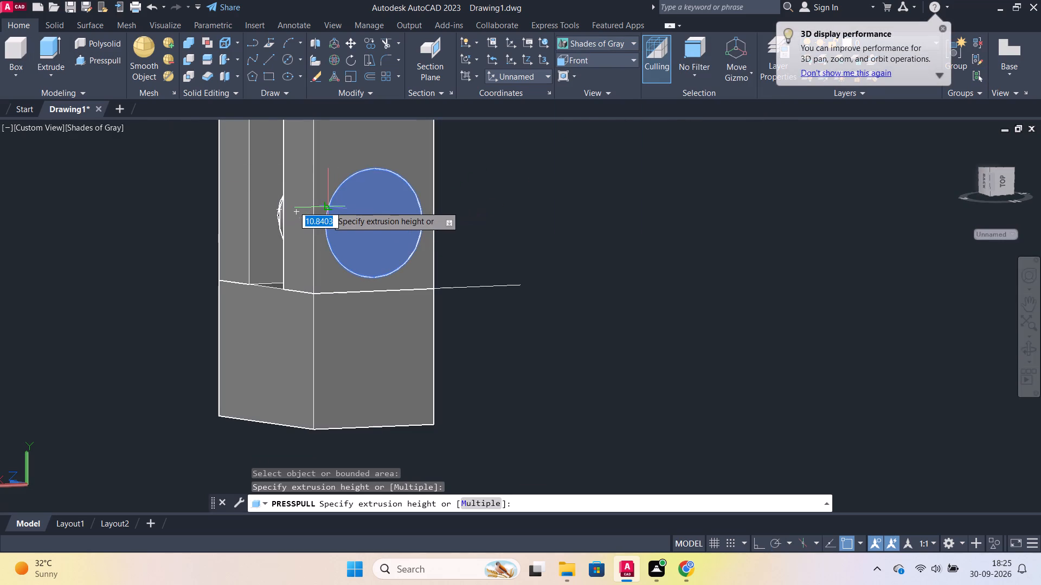
key("4")
key("Return")
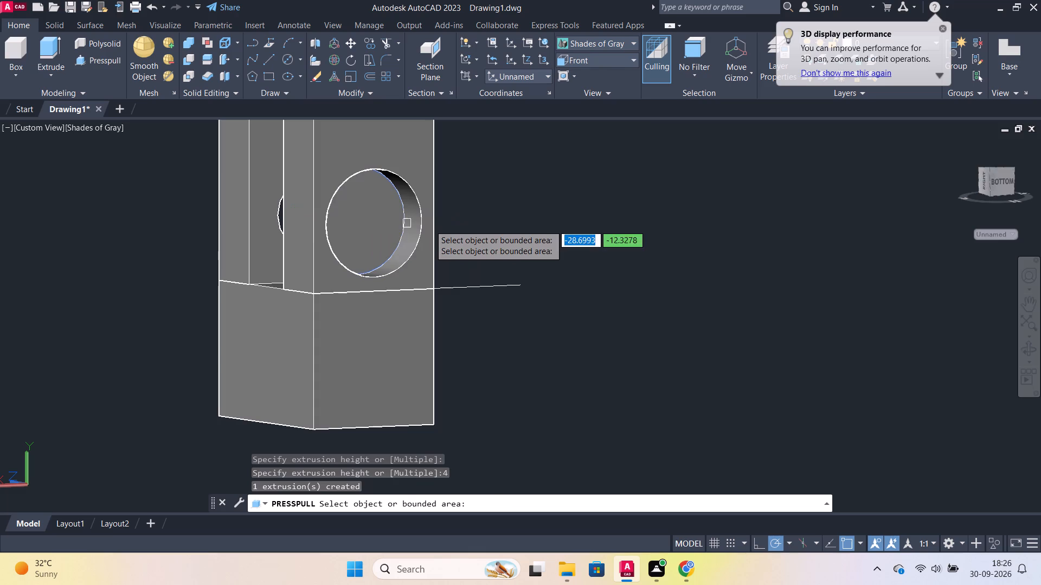
key("Escape")
Draw an 8-diameter circle on the floor of the counterbore, concentric with it.
left_click(287, 59)
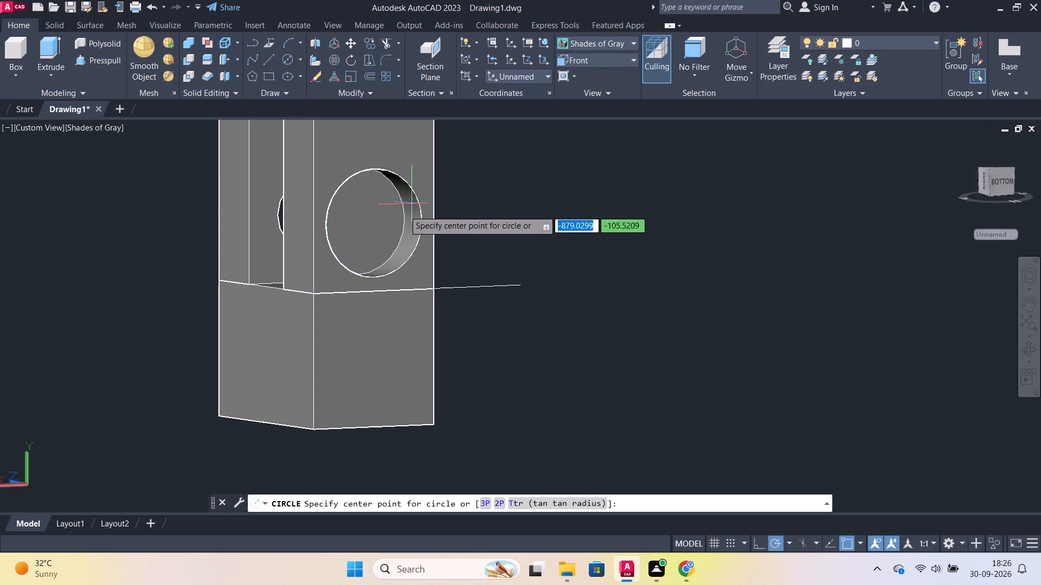
scroll(342, 238, "up", 3)
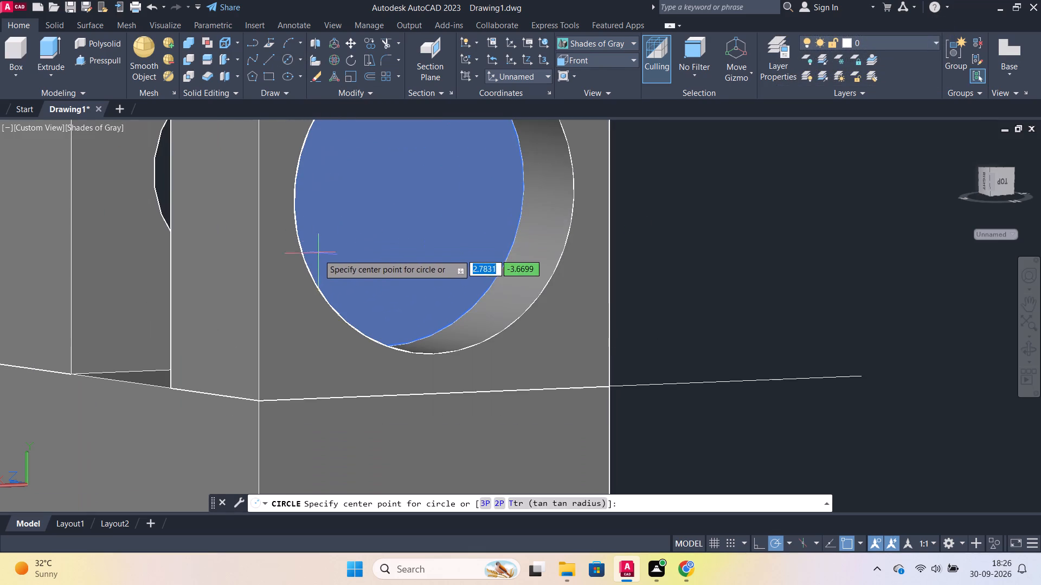
scroll(298, 240, "down", 1)
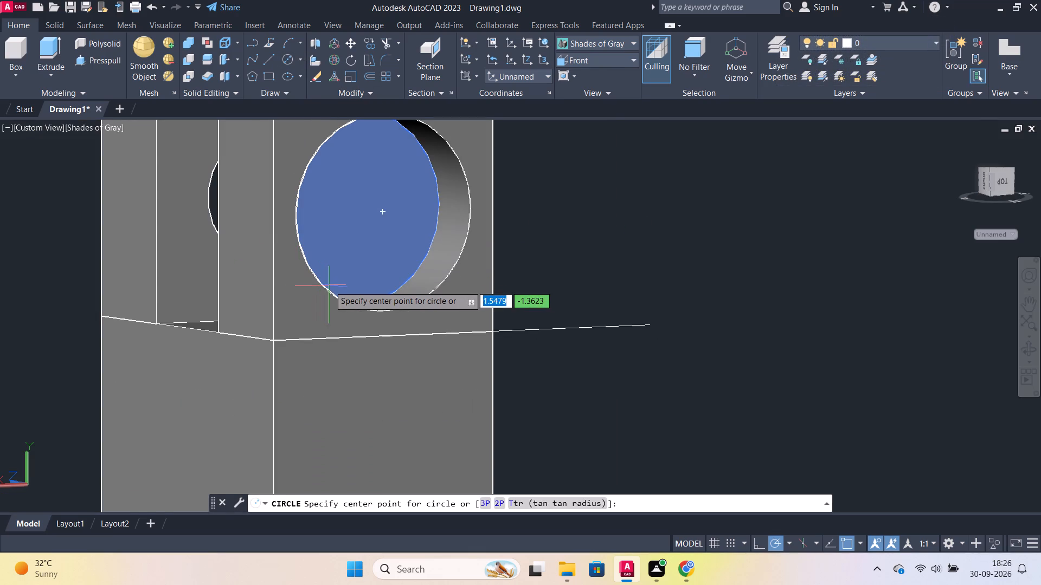
scroll(392, 240, "down", 3)
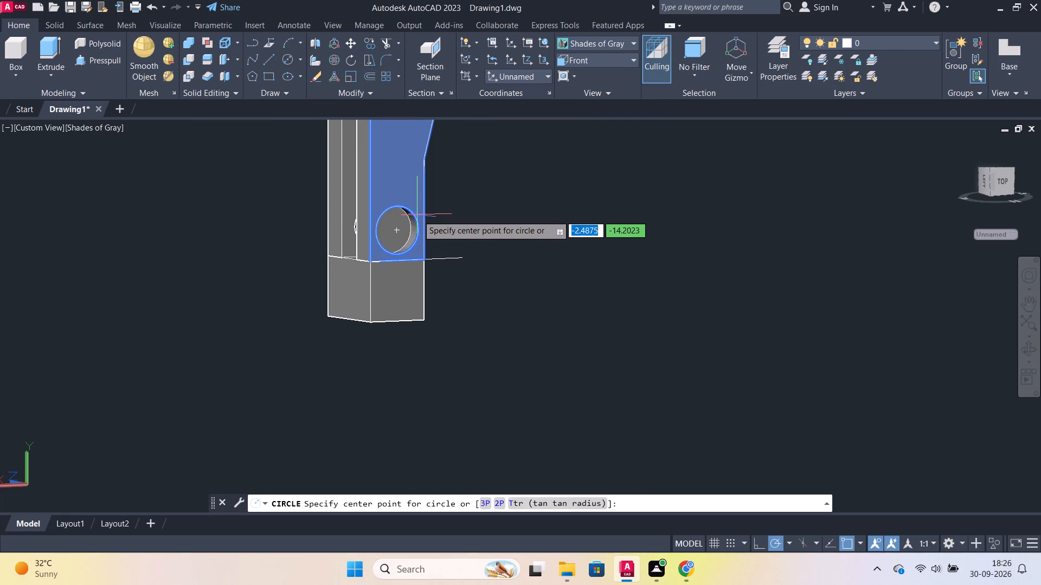
scroll(413, 213, "up", 3)
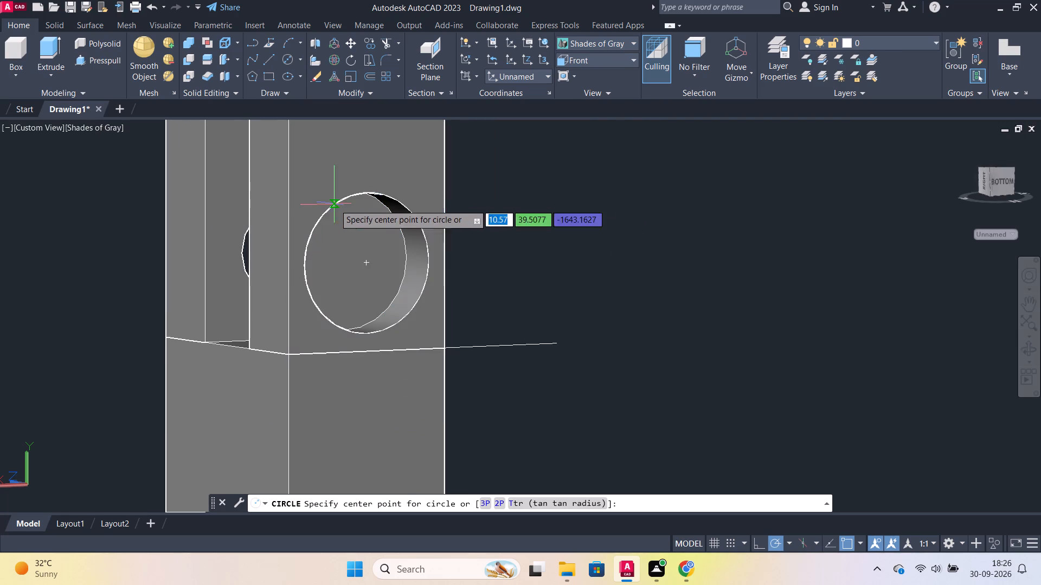
middle_click_drag(347, 294, 366, 301, "shift")
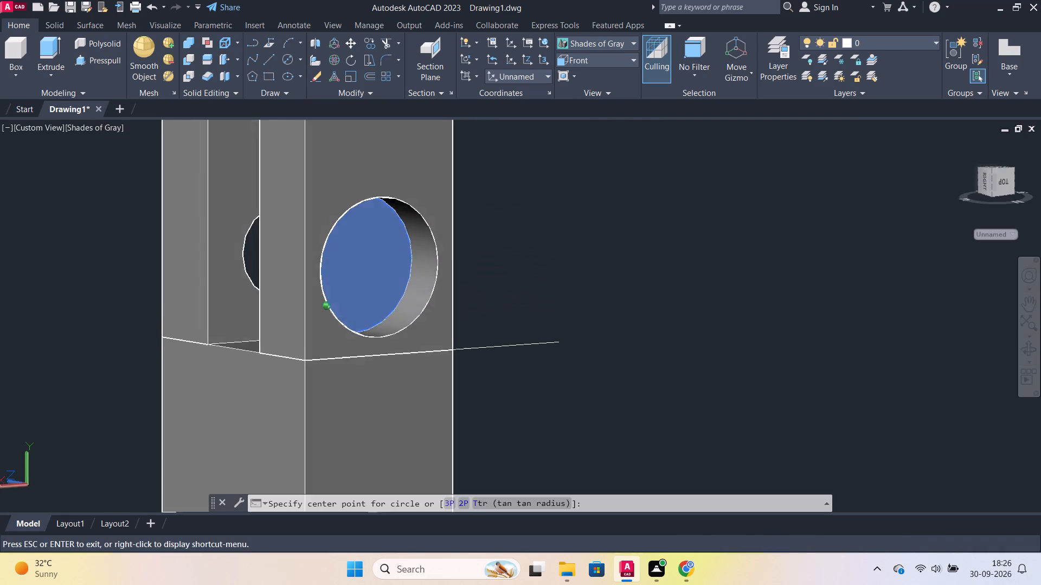
middle_click_drag(366, 301, 376, 305, "shift")
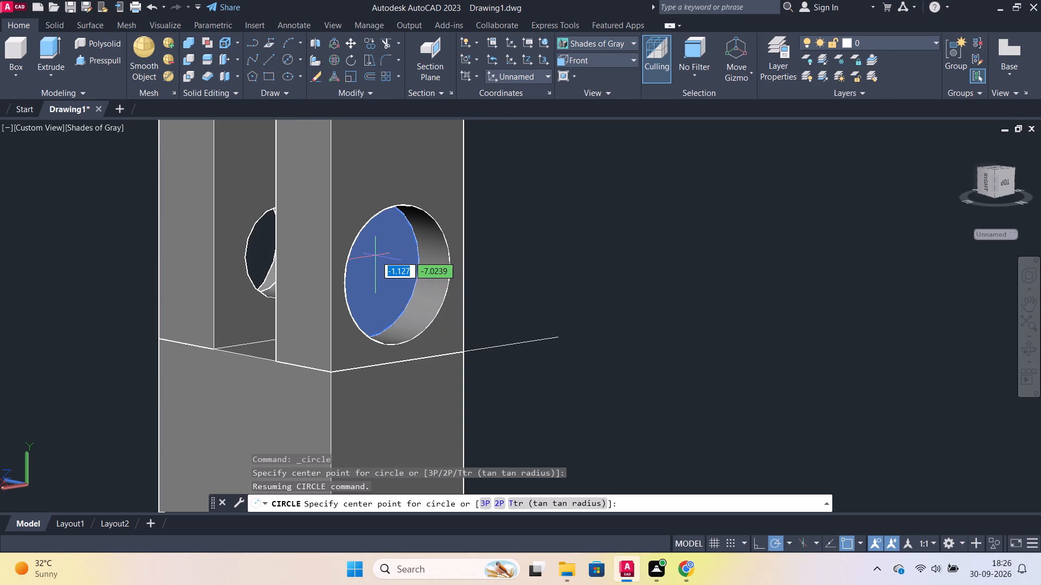
scroll(376, 256, "up", 1)
scroll(376, 256, "down", 3)
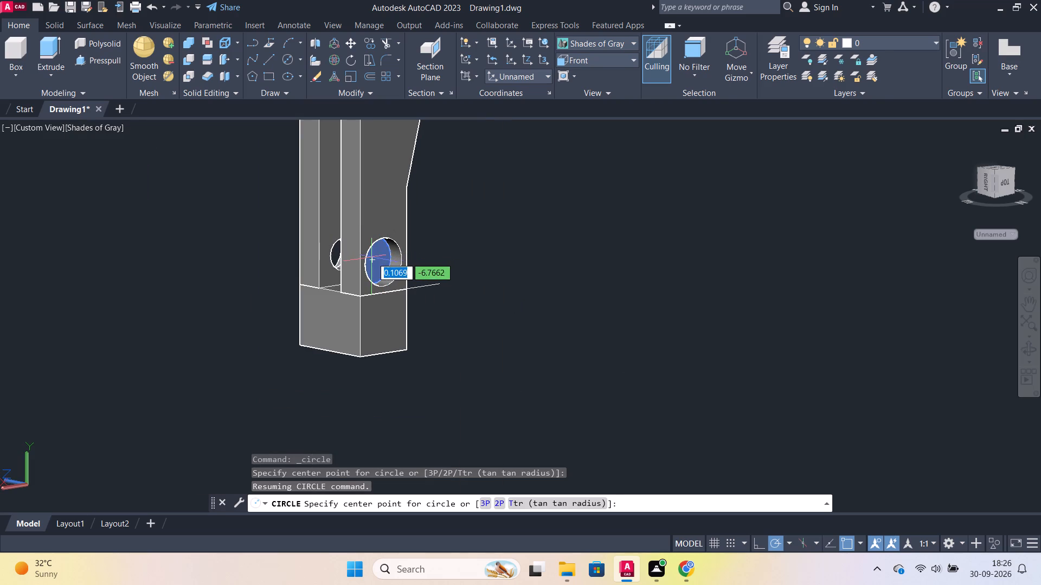
left_click(371, 259)
scroll(372, 259, "up", 4)
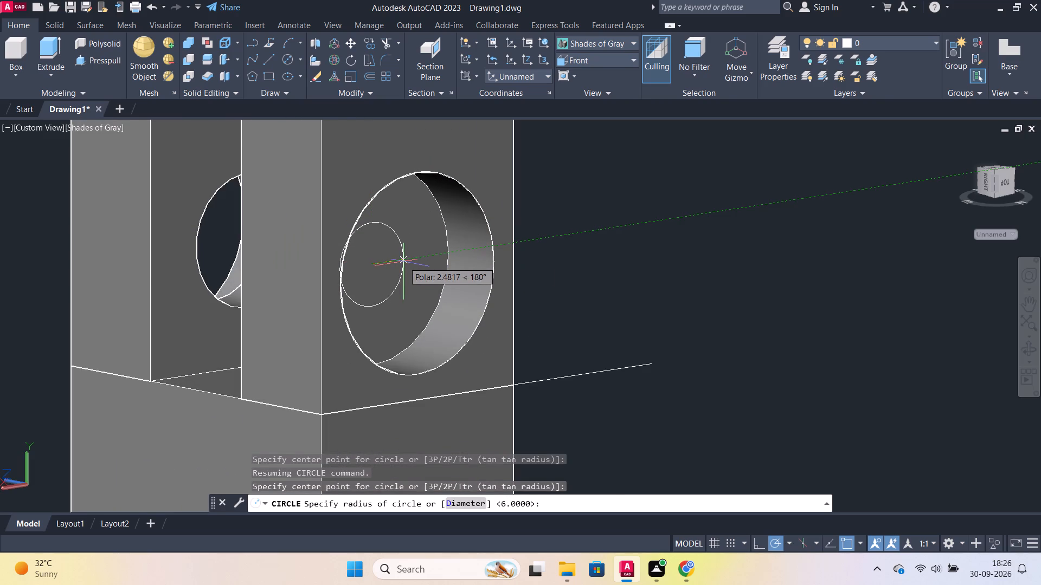
middle_click_drag(397, 269, 299, 194, "shift")
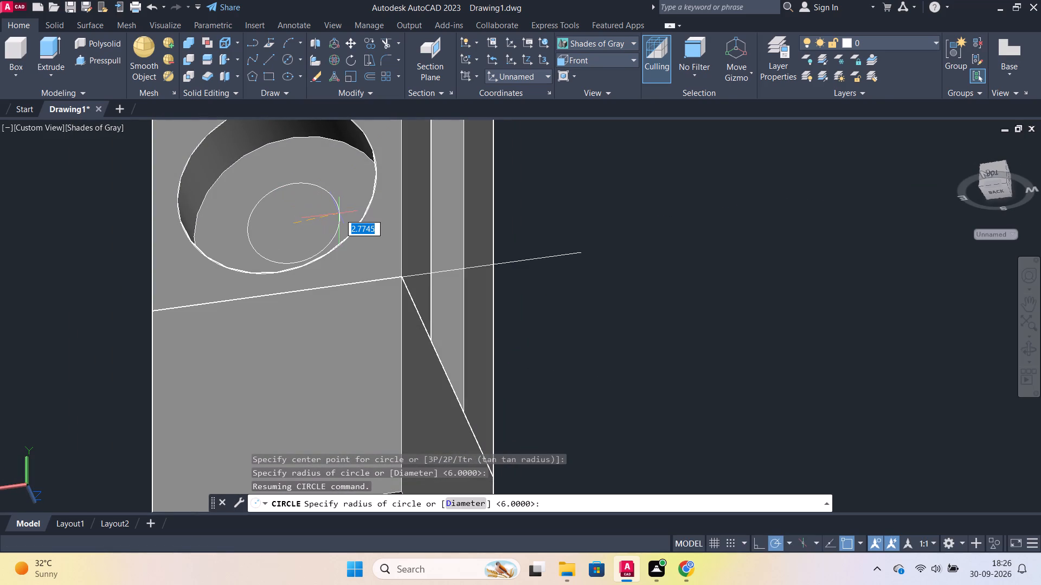
key("d")
key("Return")
key("8")
key("Return")
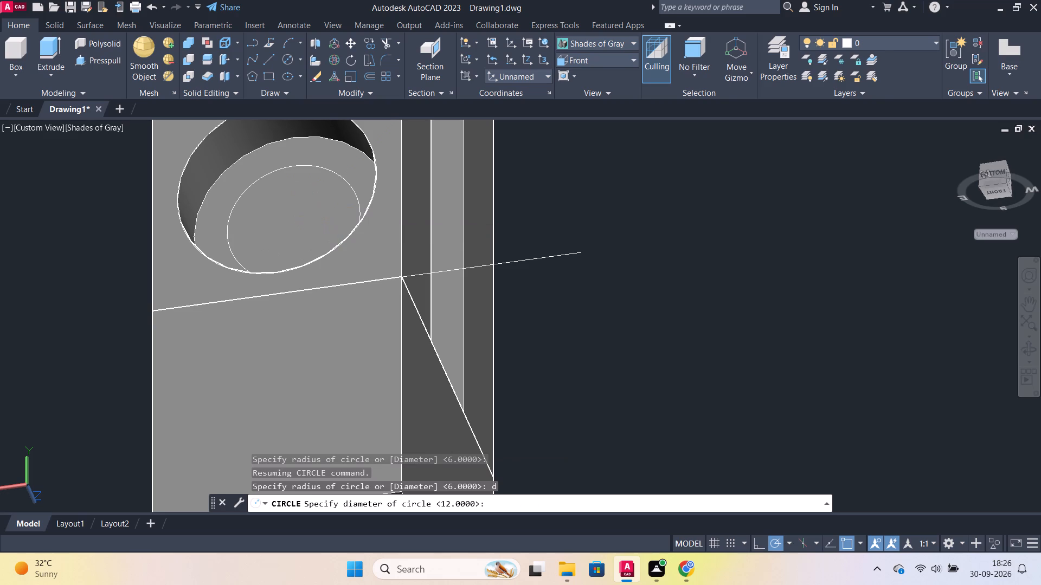
scroll(339, 206, "down", 1)
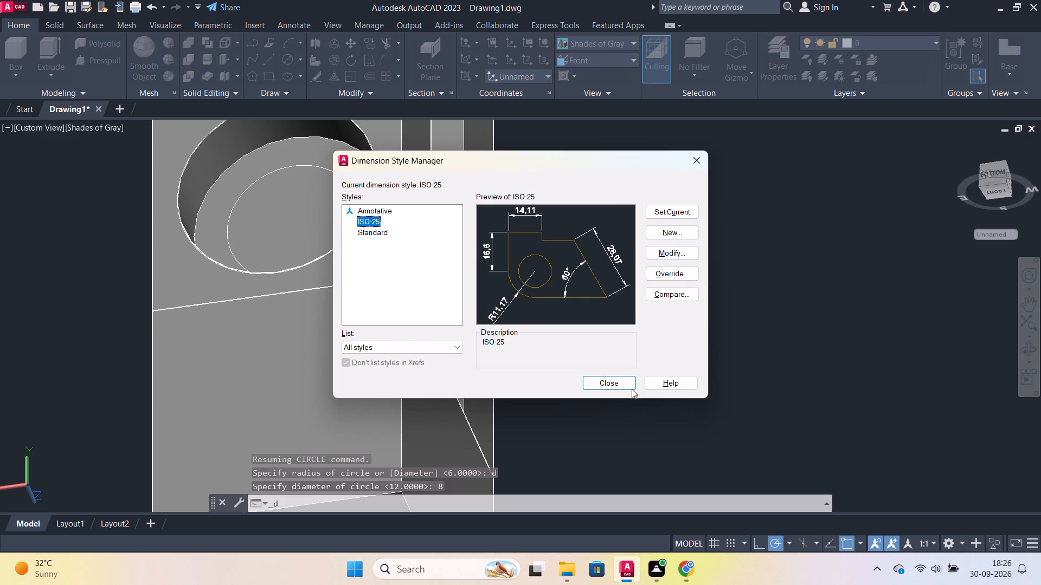
left_click(622, 384)
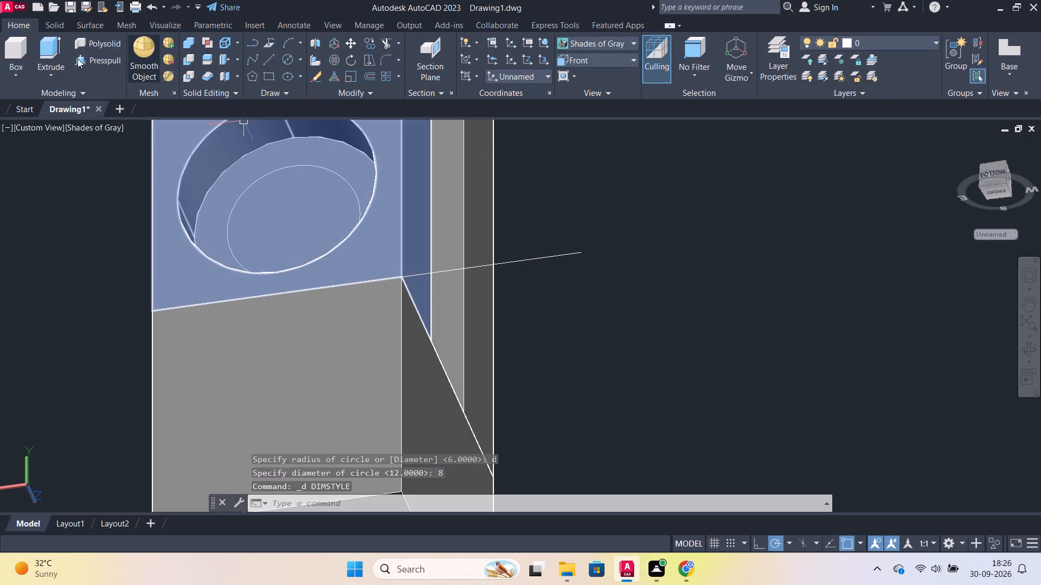
Press-pull the 8-diameter circle inward from the counterbore floor through the rest of the upright's leg.
left_click(80, 61)
left_click(286, 204)
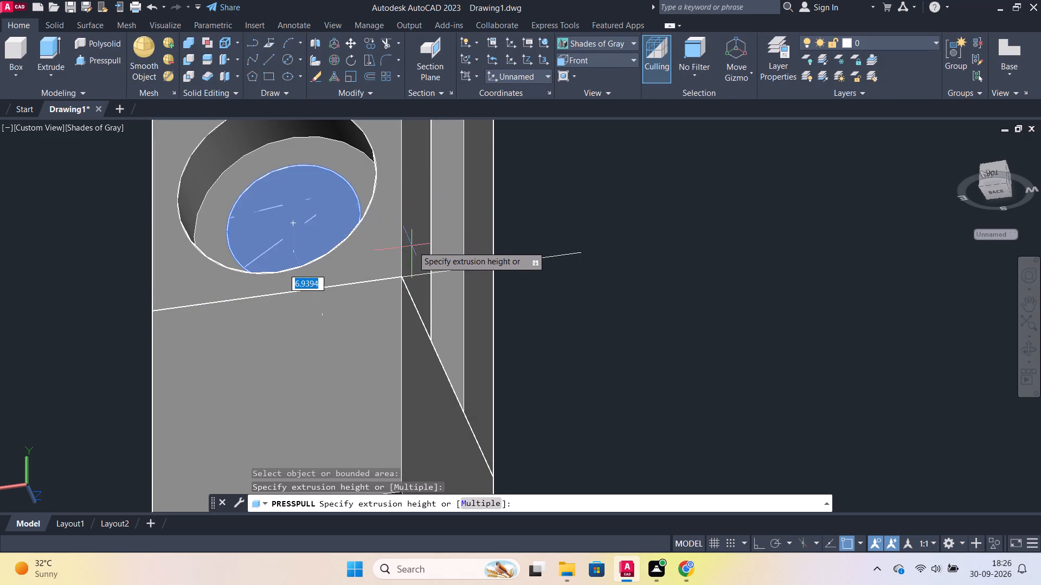
left_click(429, 256)
middle_click_drag(246, 268, 255, 269, "shift")
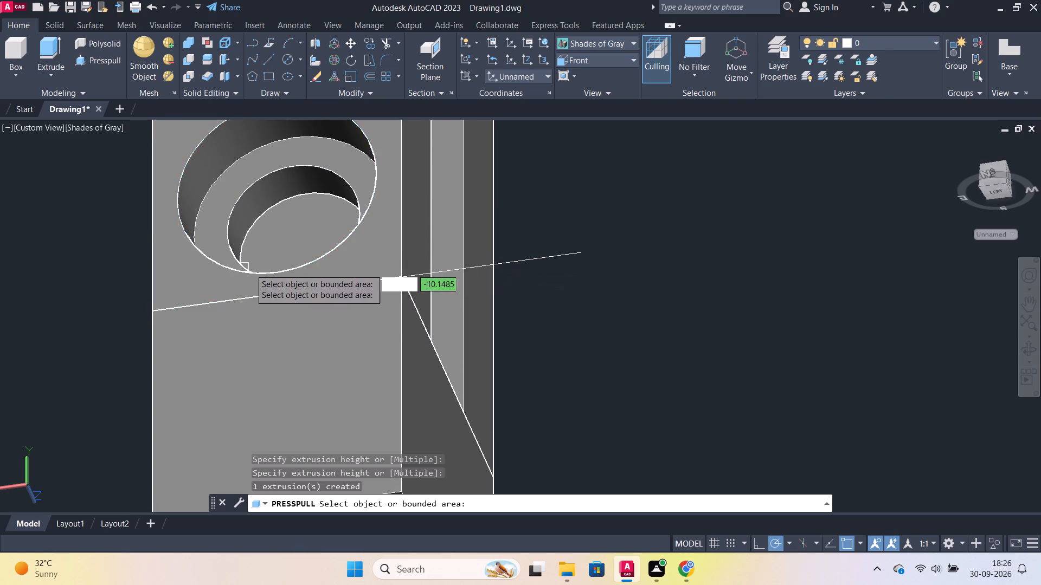
Erase the leftover guide line running along the base of the counterbored upright and past its edge.
middle_click_drag(255, 269, 269, 278, "shift")
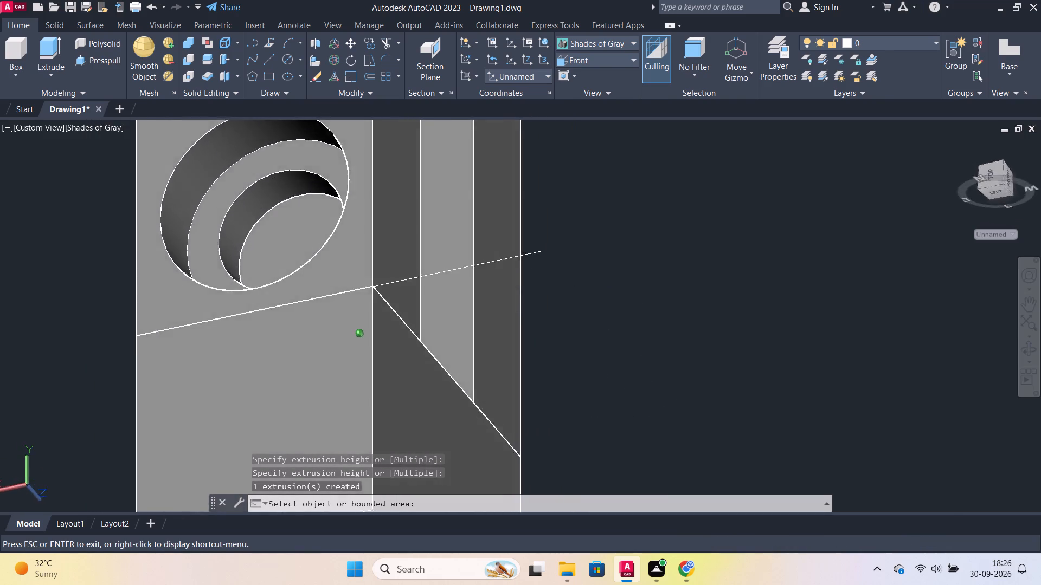
middle_click_drag(269, 278, 390, 348, "shift")
scroll(500, 367, "down", 1)
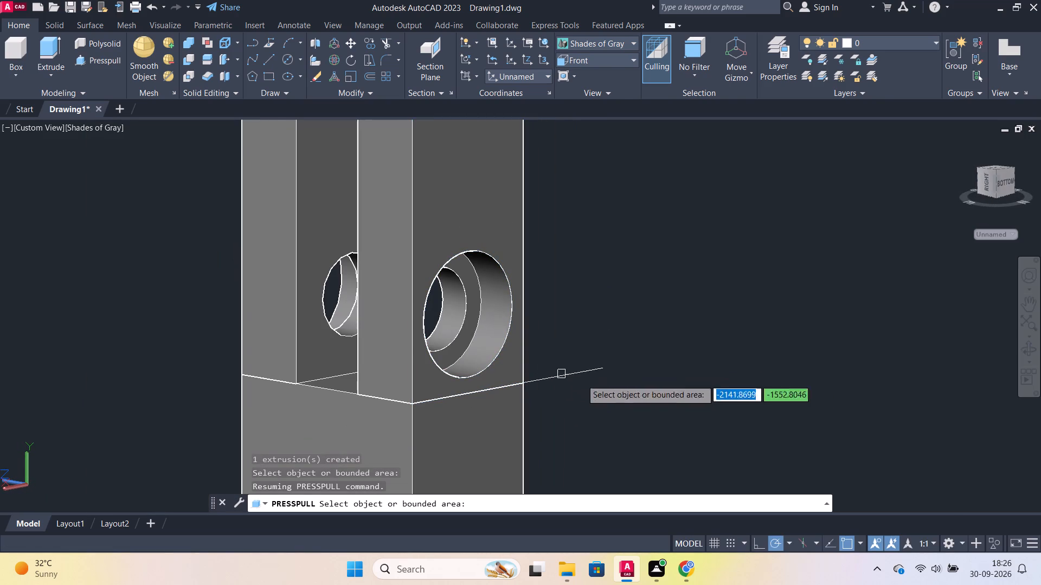
key("Escape")
left_click(576, 378)
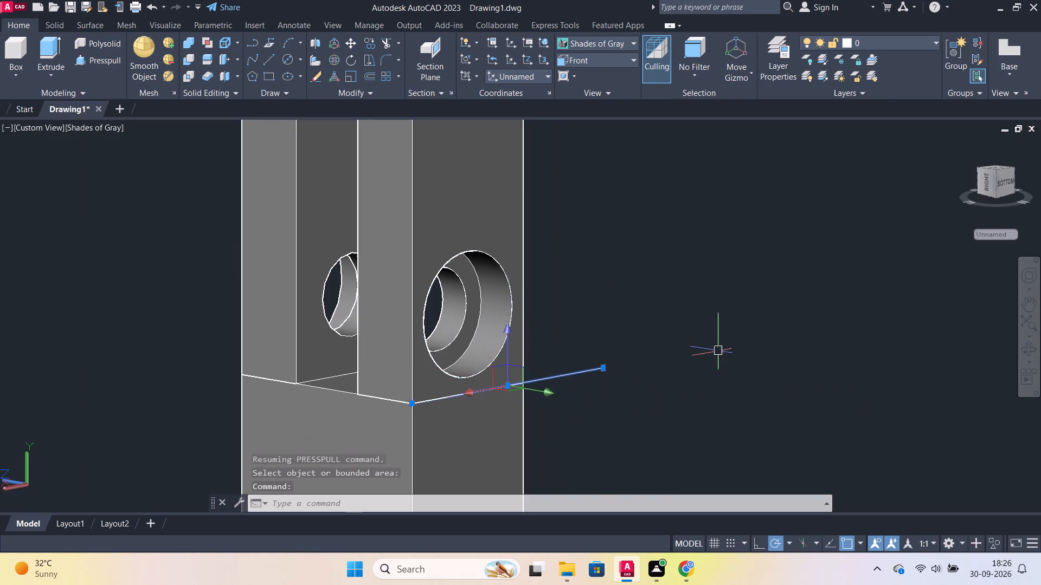
key("e")
key("Return")
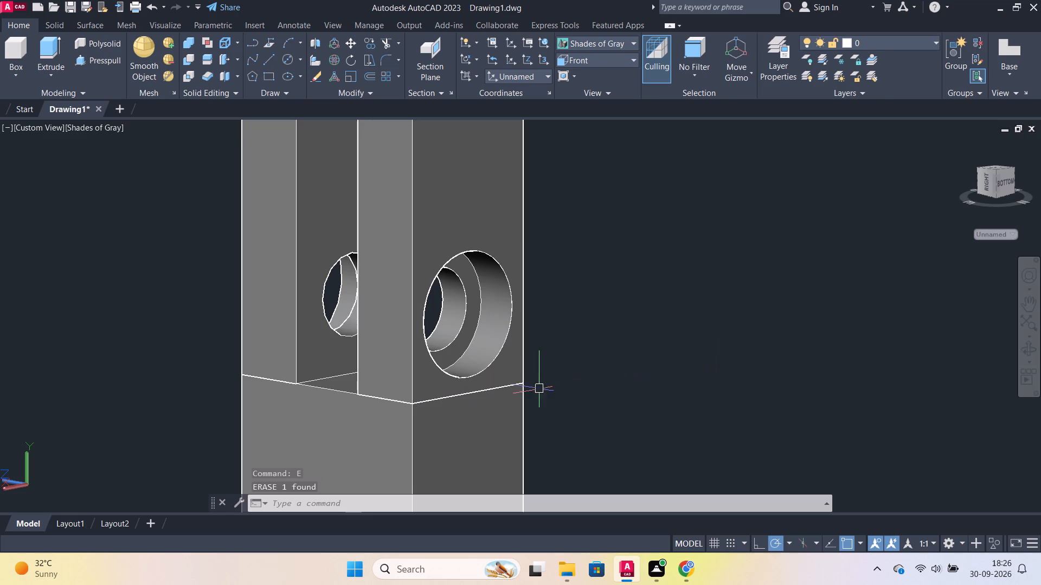
Examine the whole assembly from several sides, including both uprights' counterbored holes and the base block.
scroll(546, 344, "down", 2)
middle_click_drag(563, 343, 612, 326, "shift")
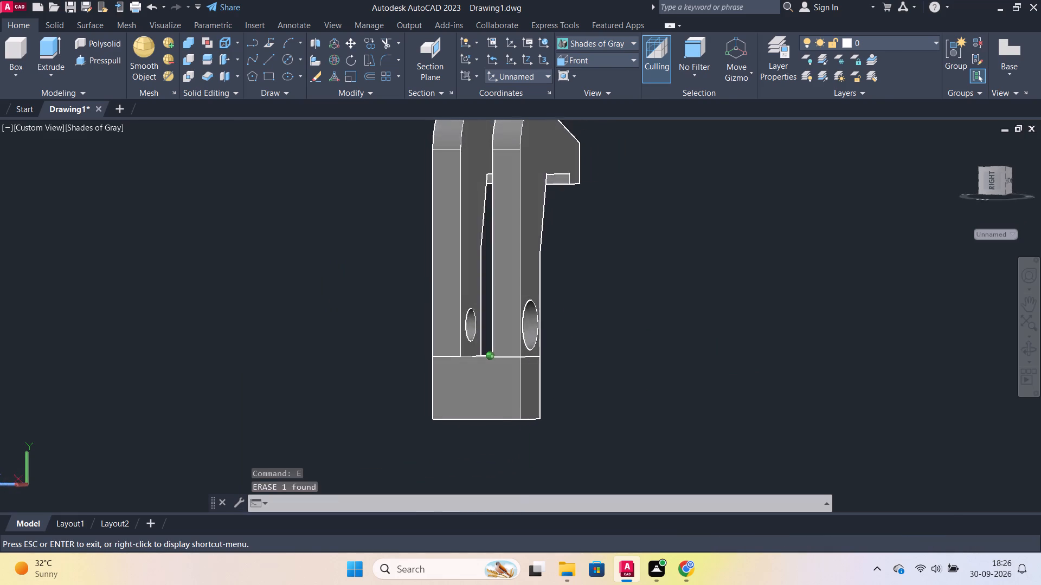
middle_click_drag(612, 326, 719, 324, "shift")
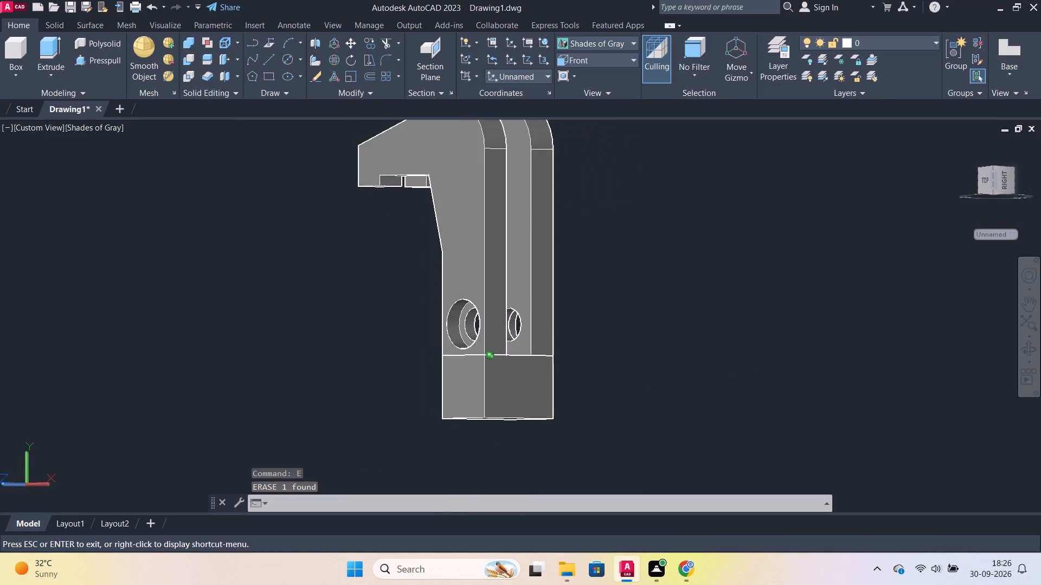
middle_click_drag(719, 324, 737, 324, "shift")
middle_click_drag(499, 350, 432, 340, "shift")
scroll(658, 339, "up", 1)
middle_click_drag(637, 339, 581, 354, "shift")
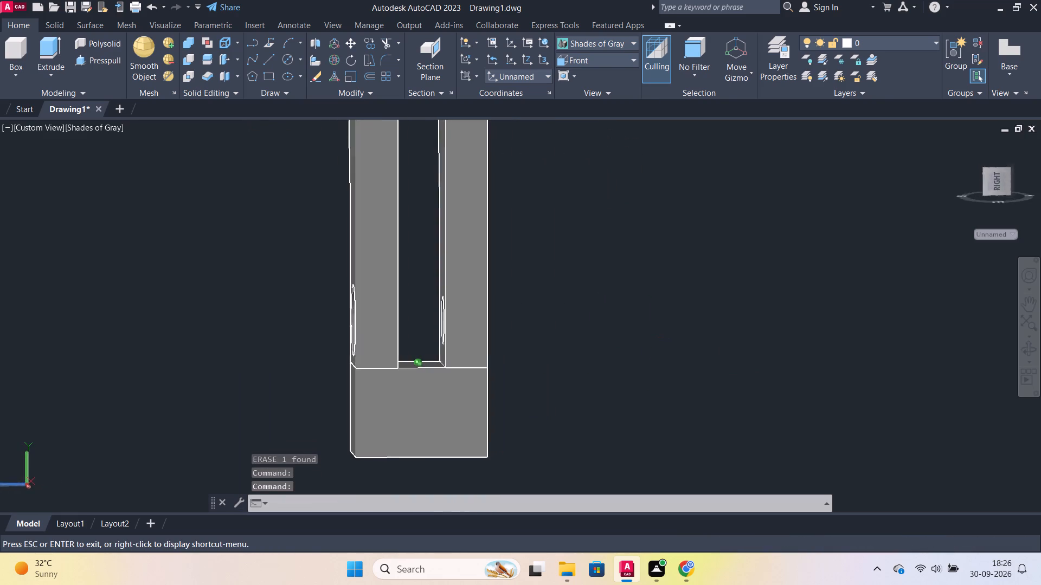
middle_click_drag(581, 354, 417, 389, "shift")
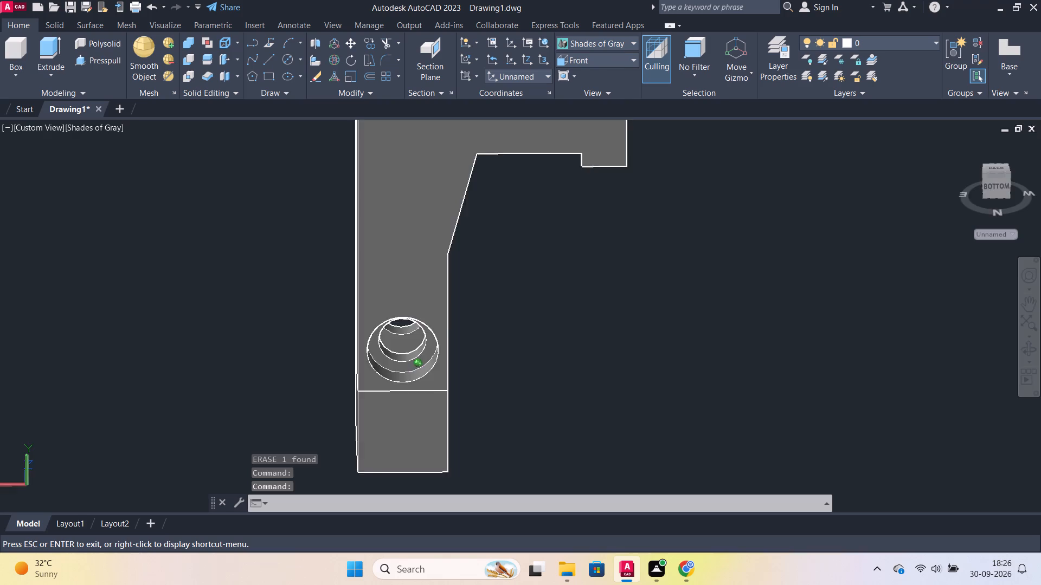
middle_click_drag(417, 389, 264, 219, "shift")
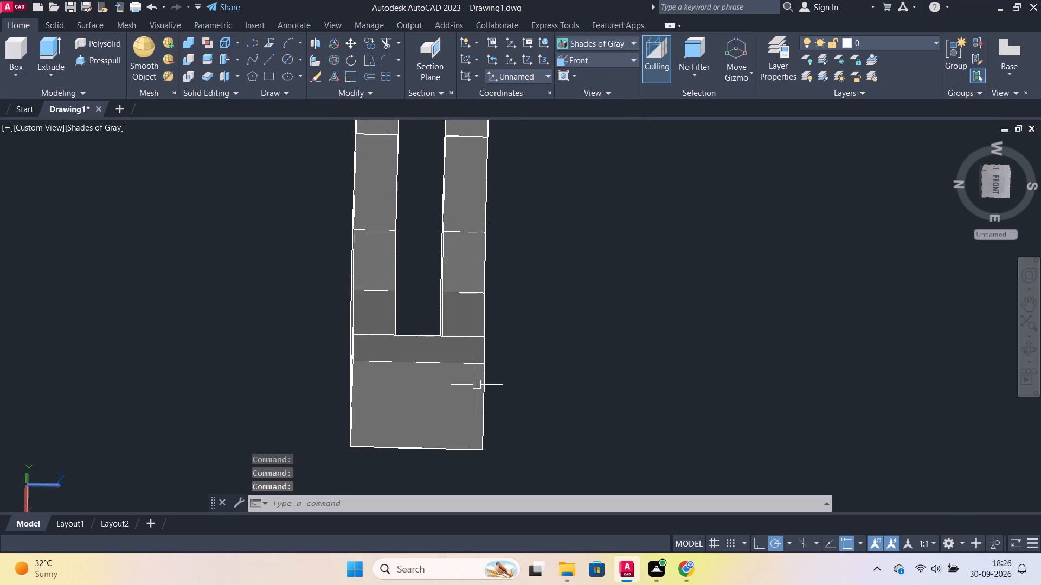
scroll(500, 394, "up", 1)
middle_click_drag(528, 413, 362, 441, "shift")
scroll(539, 265, "down", 2)
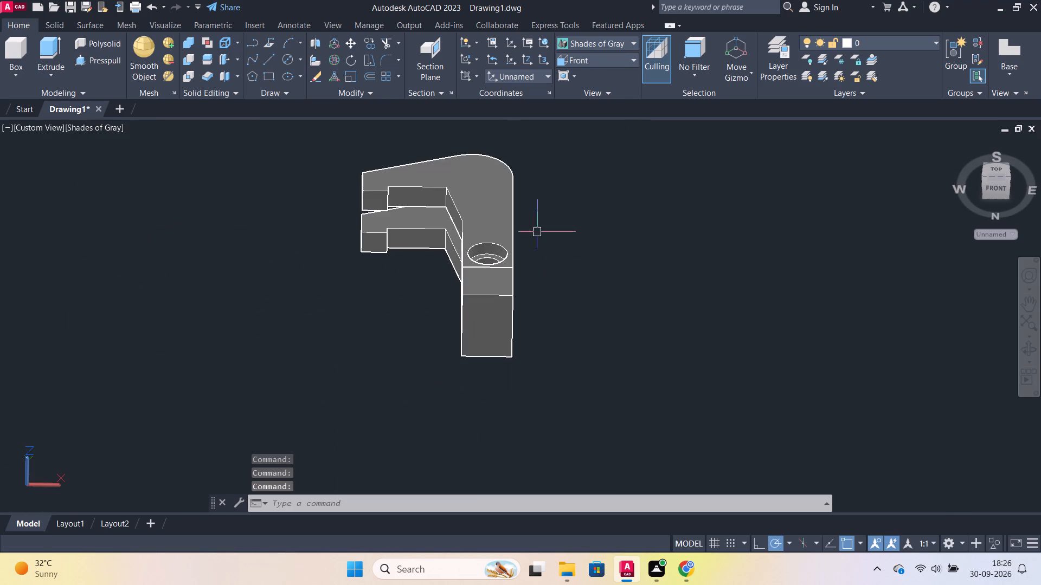
middle_click_drag(552, 212, 679, 240, "shift")
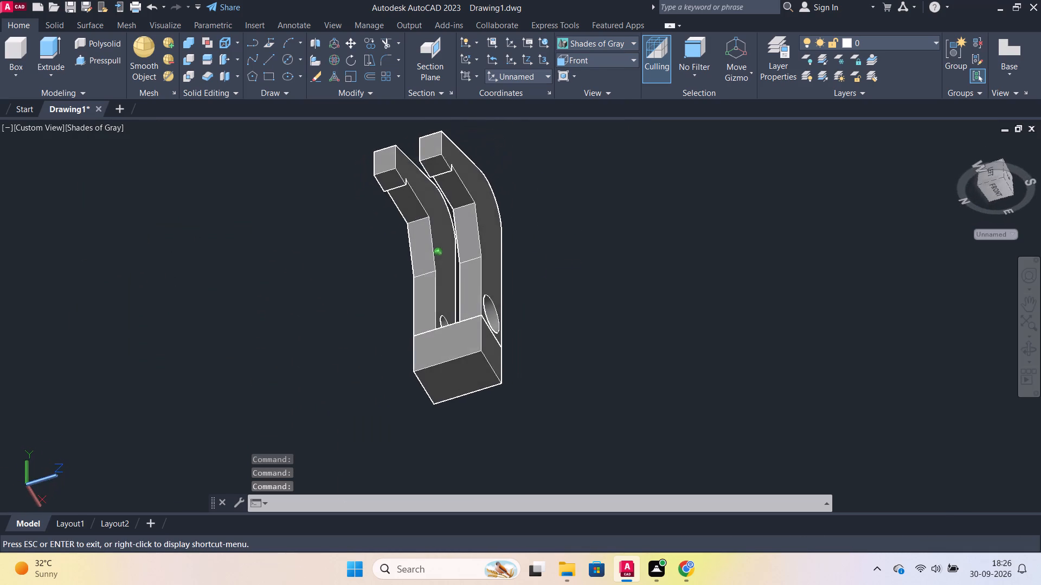
middle_click_drag(679, 240, 721, 309, "shift")
Switch to the Left view and draw a vertical guide line about 23 units down from the block's upper corner, along its side edge.
left_click(590, 55)
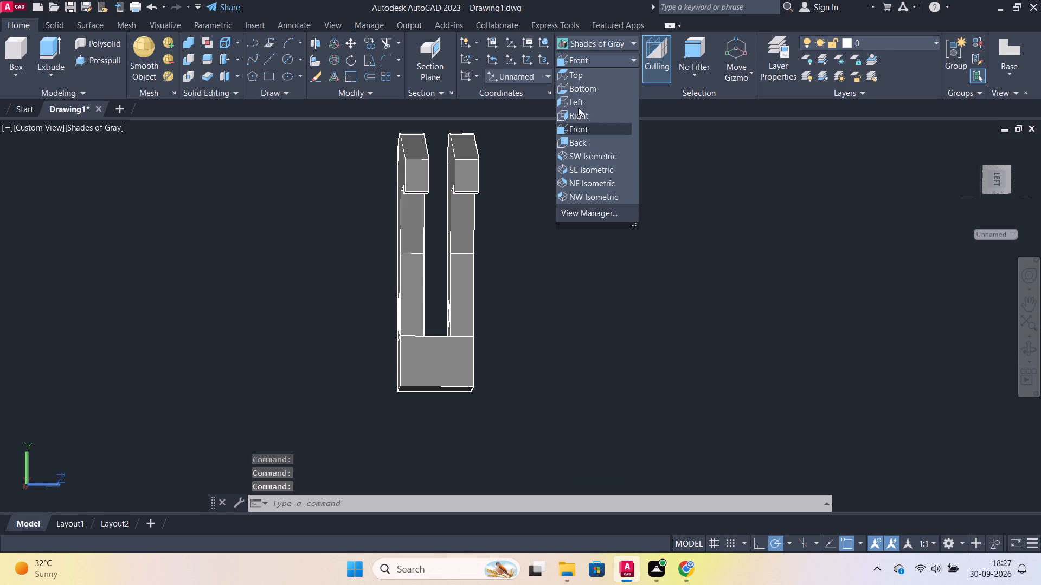
left_click(578, 107)
scroll(611, 312, "down", 1)
scroll(616, 421, "up", 1)
middle_click_drag(619, 426, 602, 353)
scroll(523, 373, "up", 2)
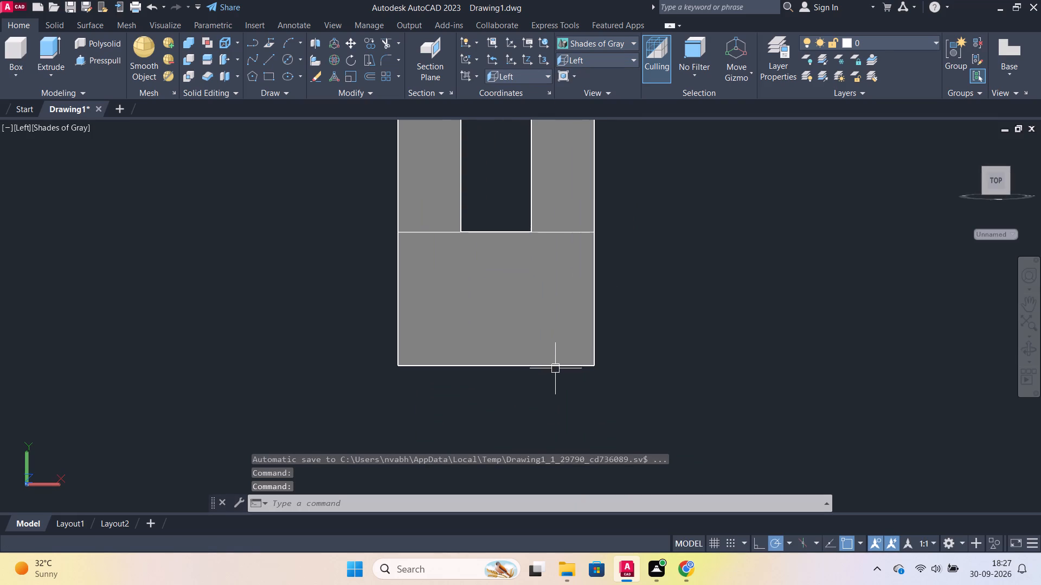
left_click(293, 64)
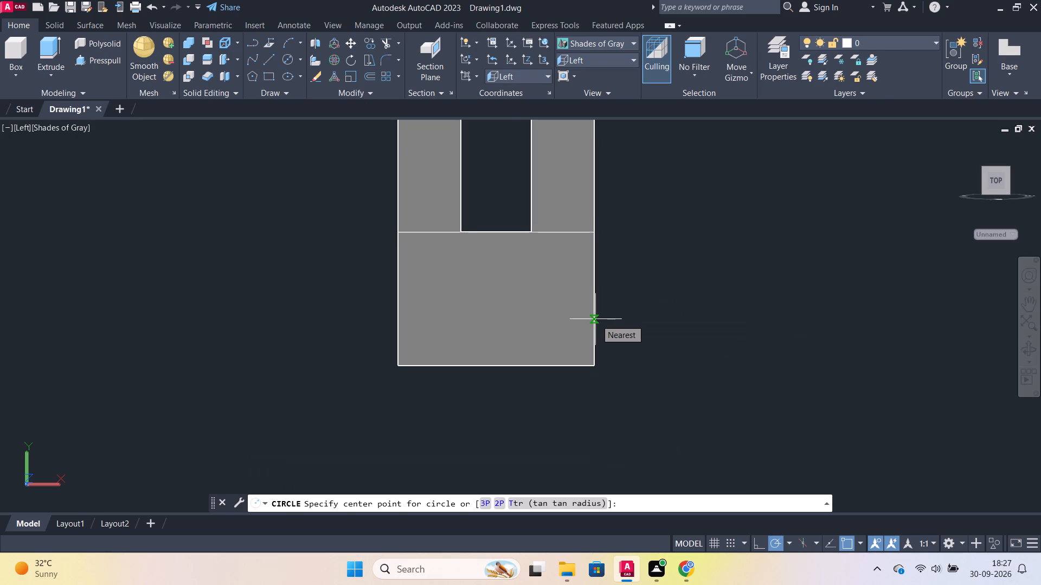
left_click(263, 60)
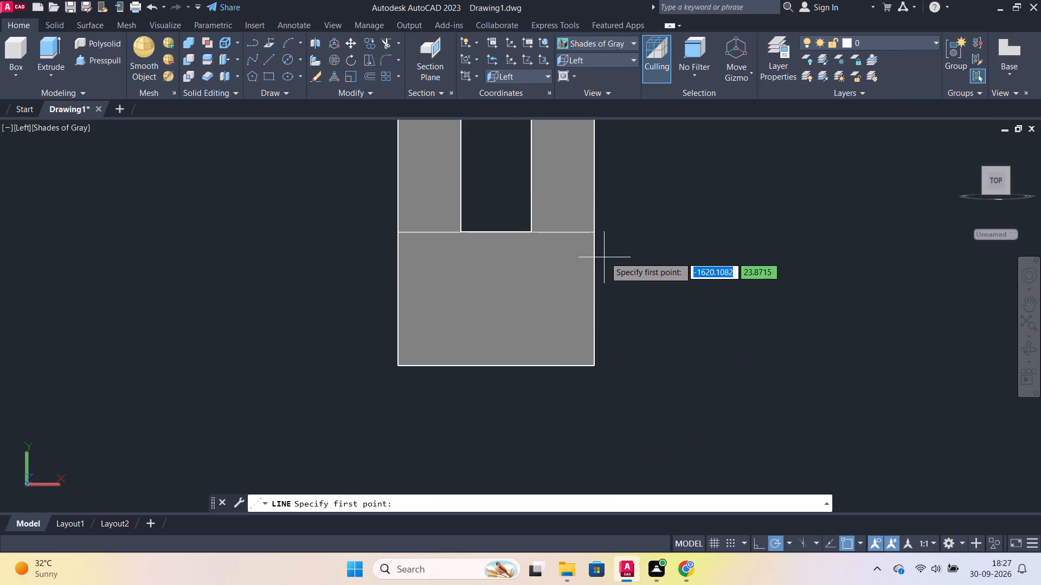
left_click(595, 233)
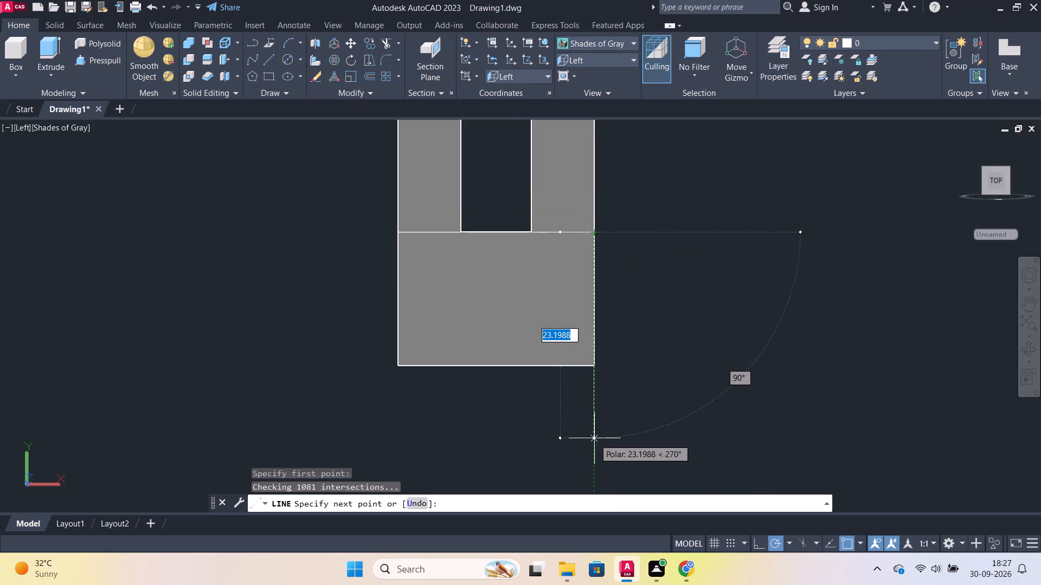
left_click(594, 439)
key("Escape")
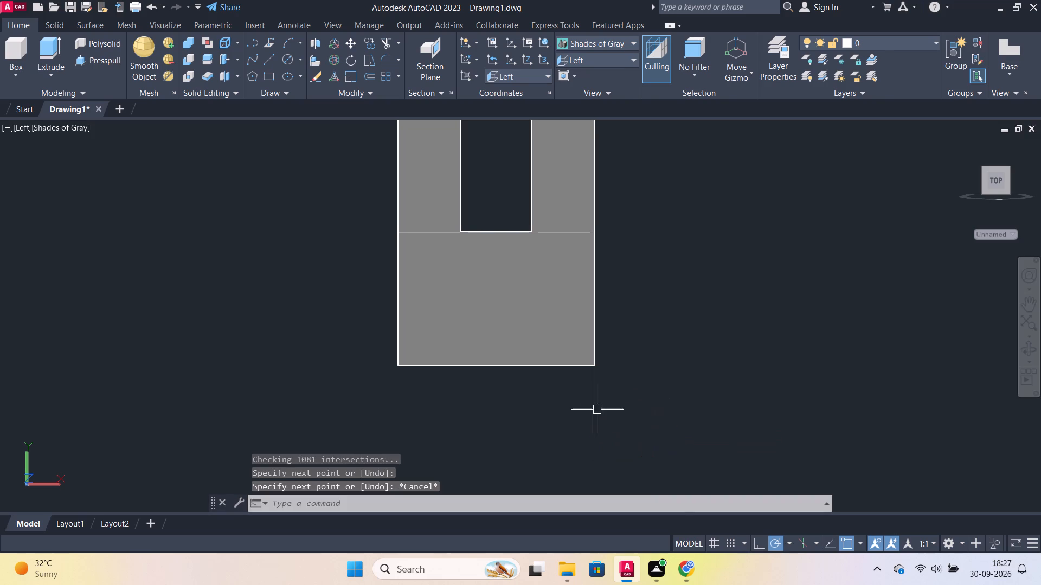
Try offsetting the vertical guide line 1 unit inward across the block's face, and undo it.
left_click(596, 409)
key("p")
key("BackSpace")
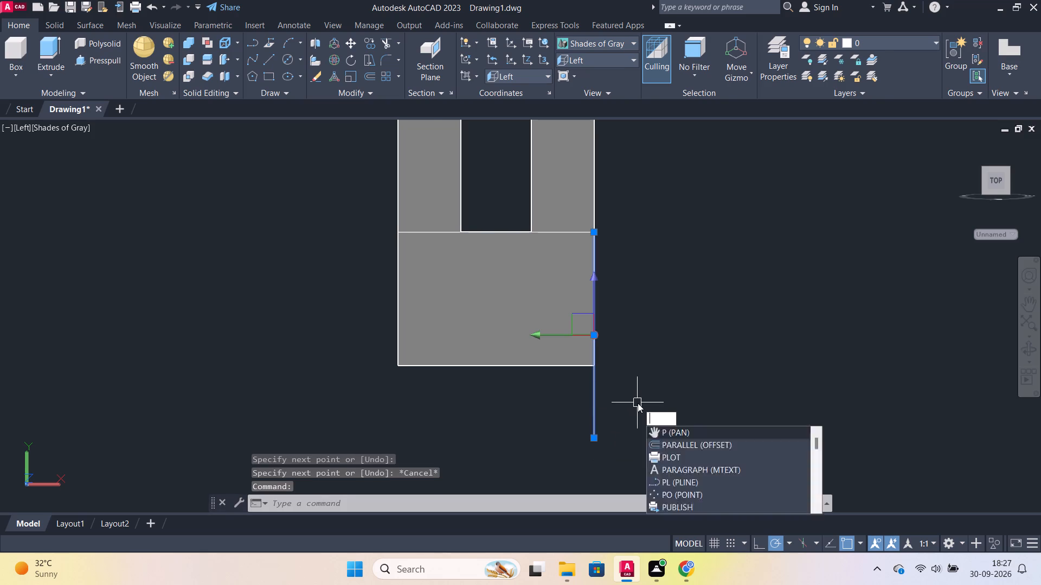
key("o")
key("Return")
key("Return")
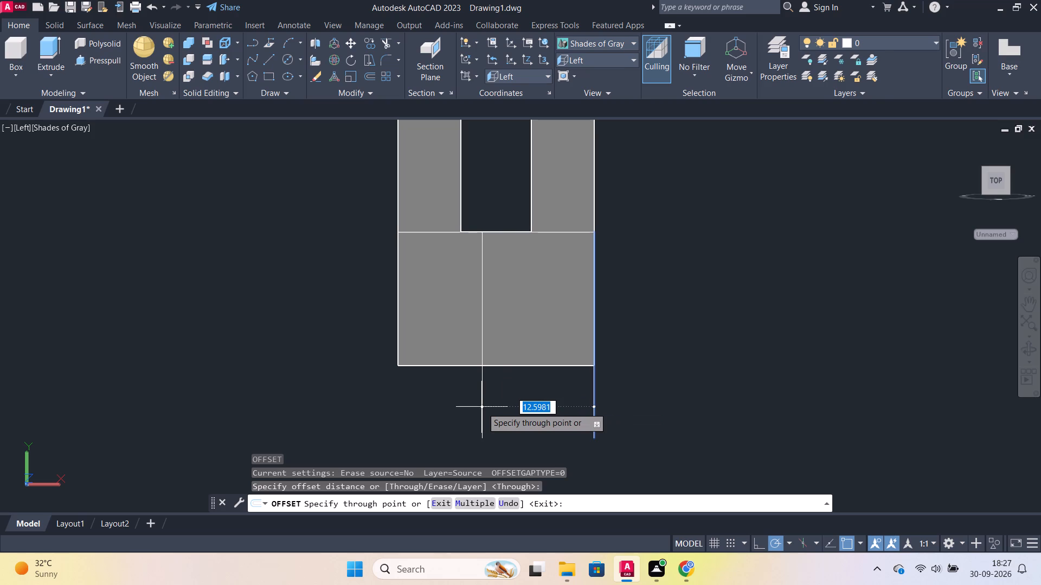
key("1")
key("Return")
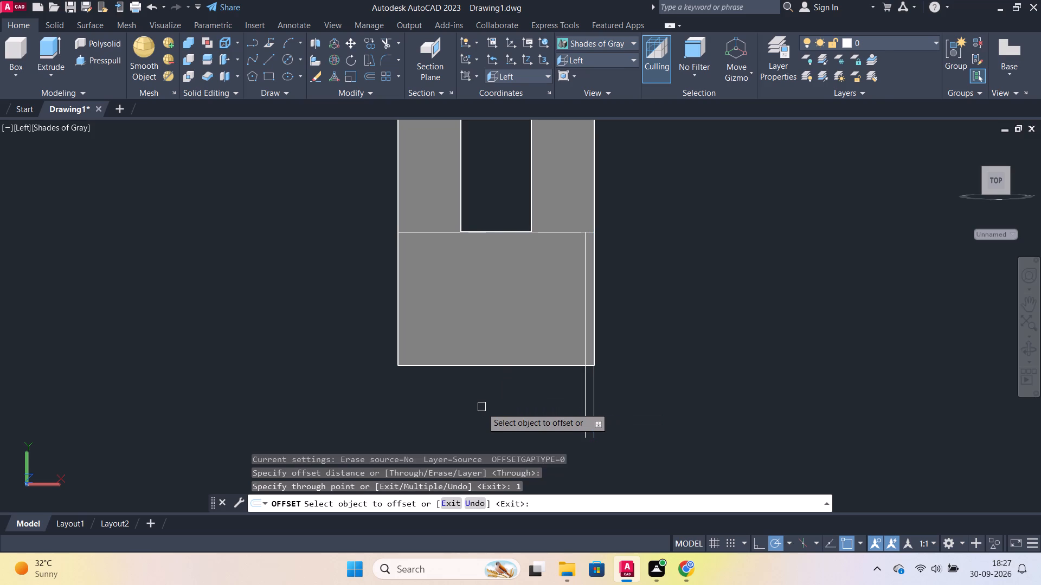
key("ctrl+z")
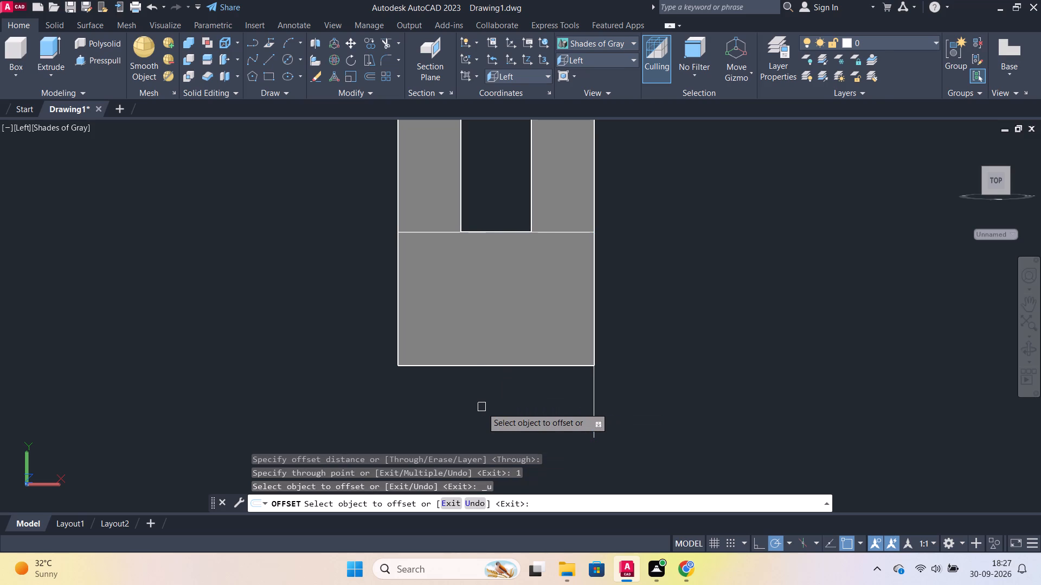
Offset the vertical guide line 11 units inward to the middle of the block's face.
left_click(591, 392)
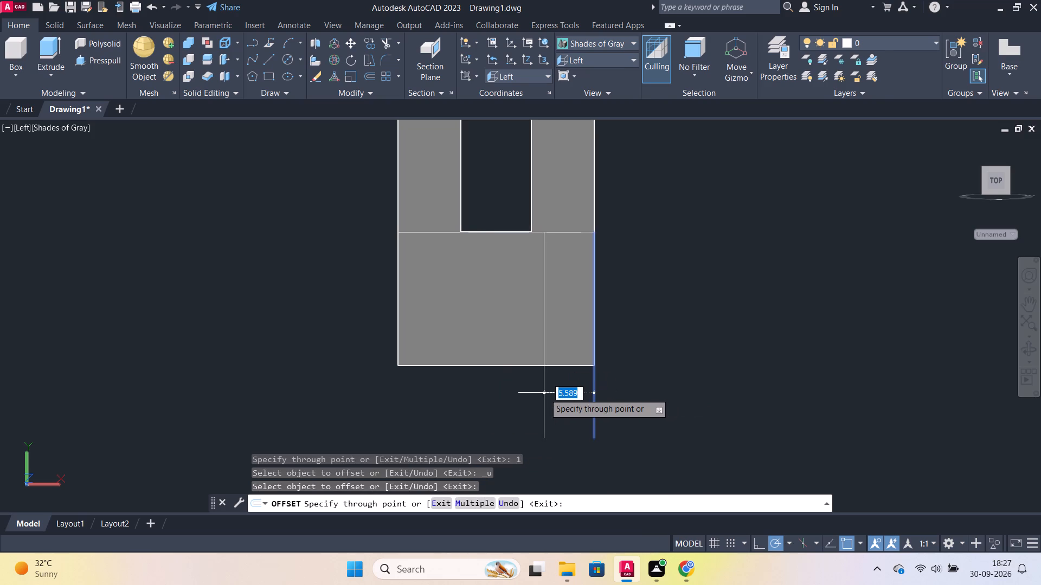
type("11")
key("Return")
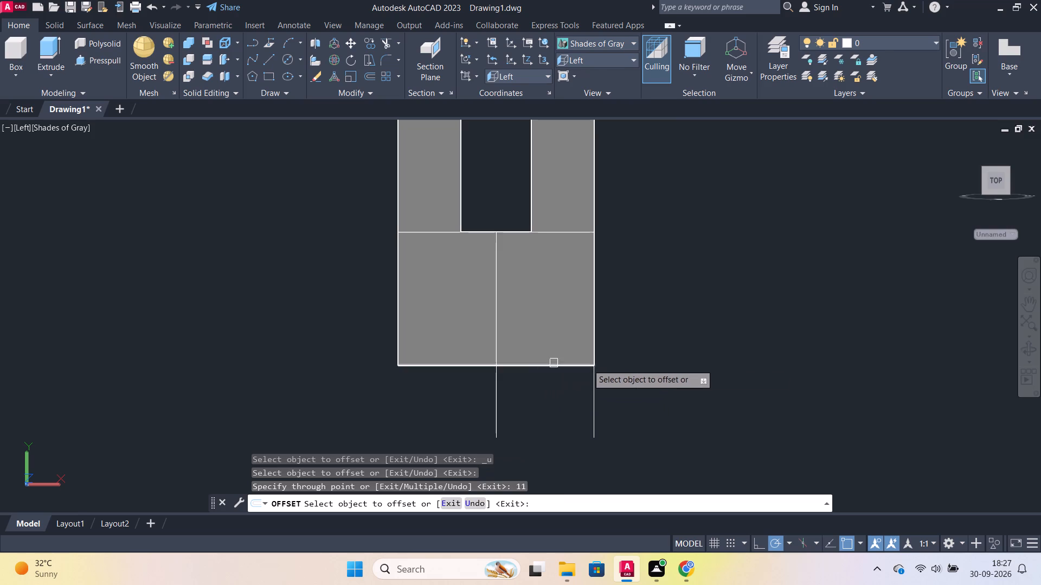
key("Escape")
Draw a horizontal guide line about 36 units long from the block's lower corner, along its bottom edge and beyond.
key("l")
key("Return")
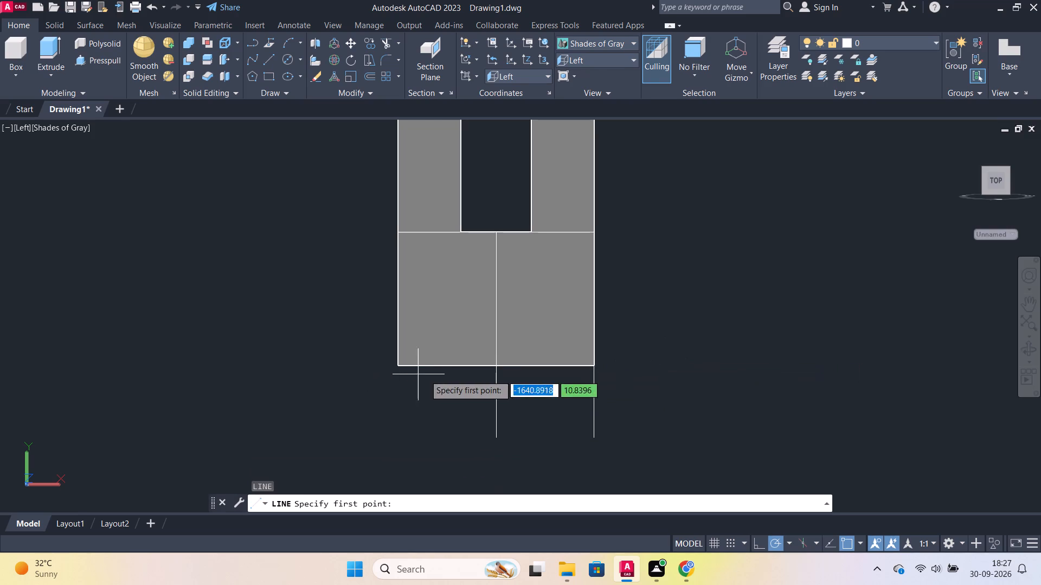
left_click(396, 365)
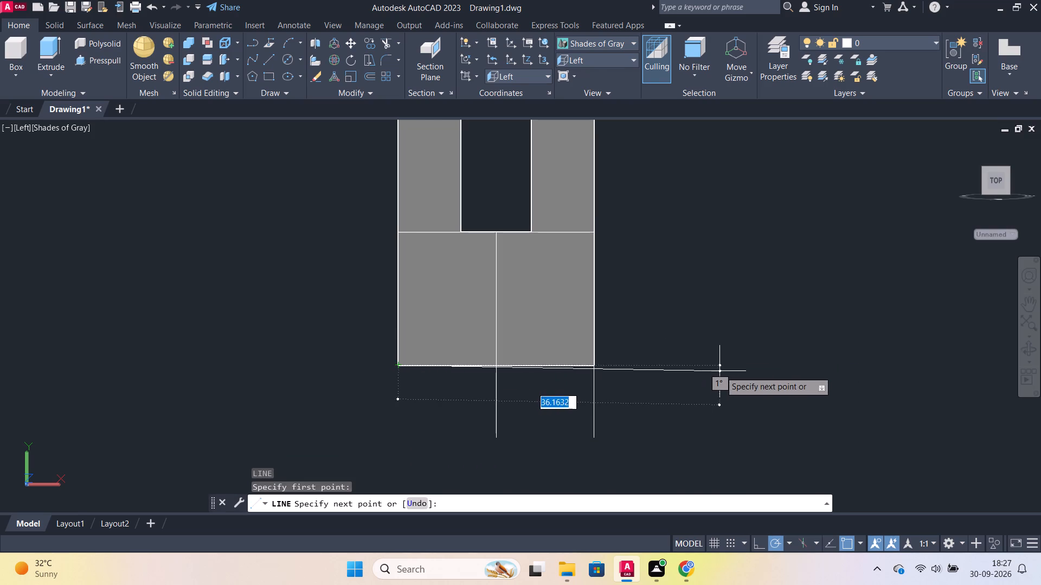
left_click(723, 366)
key("Escape")
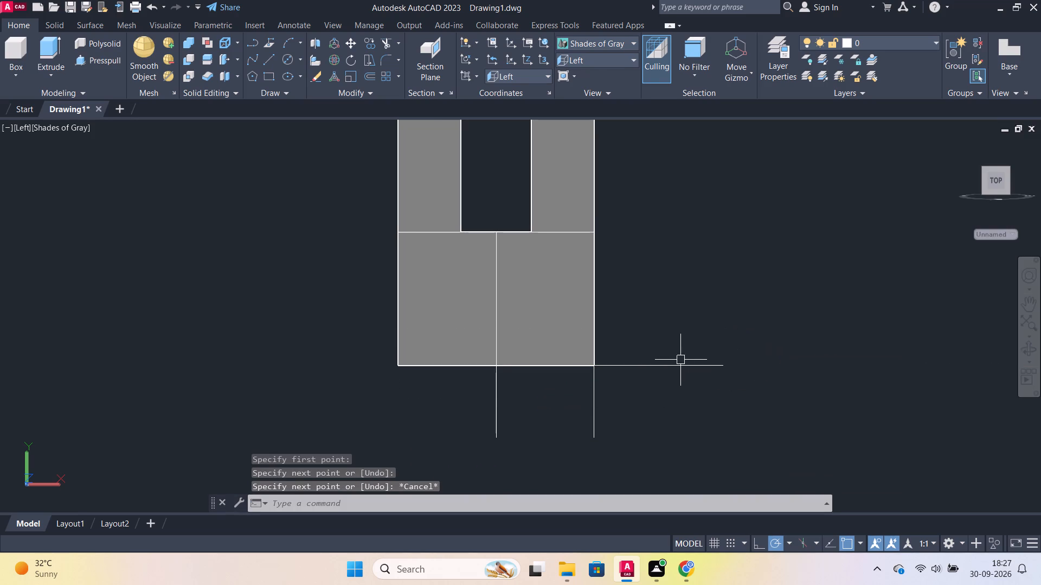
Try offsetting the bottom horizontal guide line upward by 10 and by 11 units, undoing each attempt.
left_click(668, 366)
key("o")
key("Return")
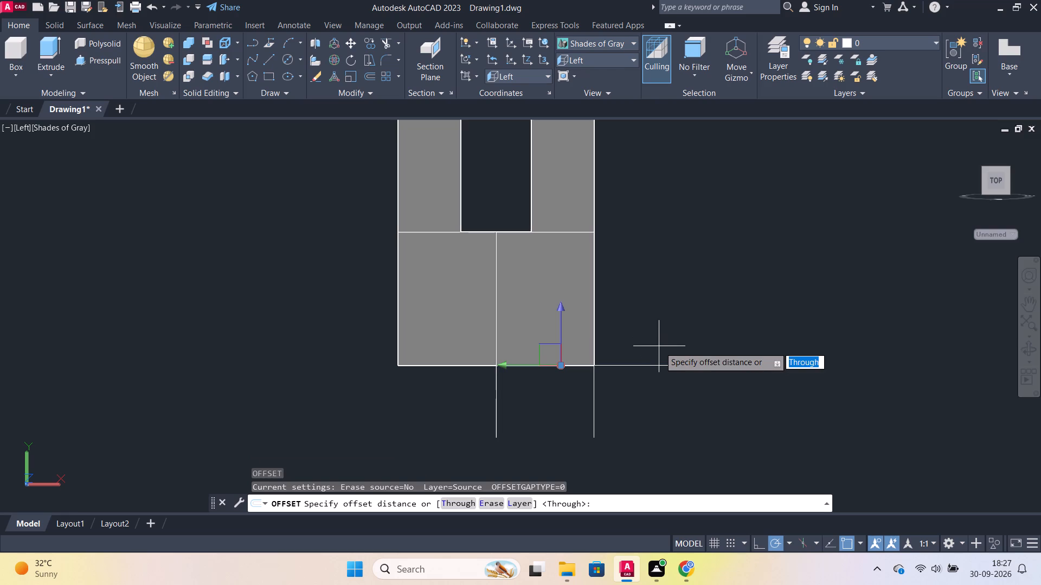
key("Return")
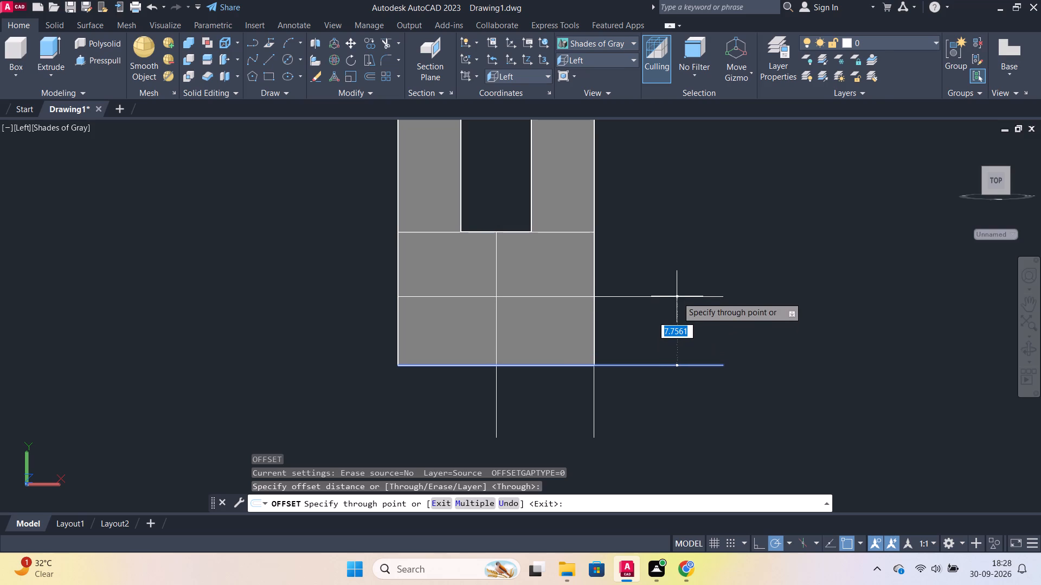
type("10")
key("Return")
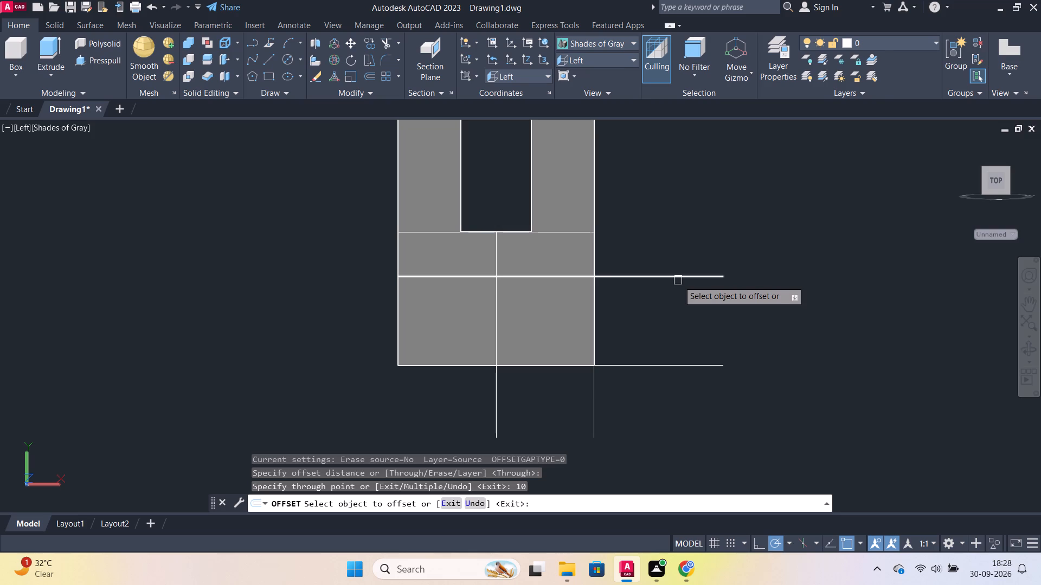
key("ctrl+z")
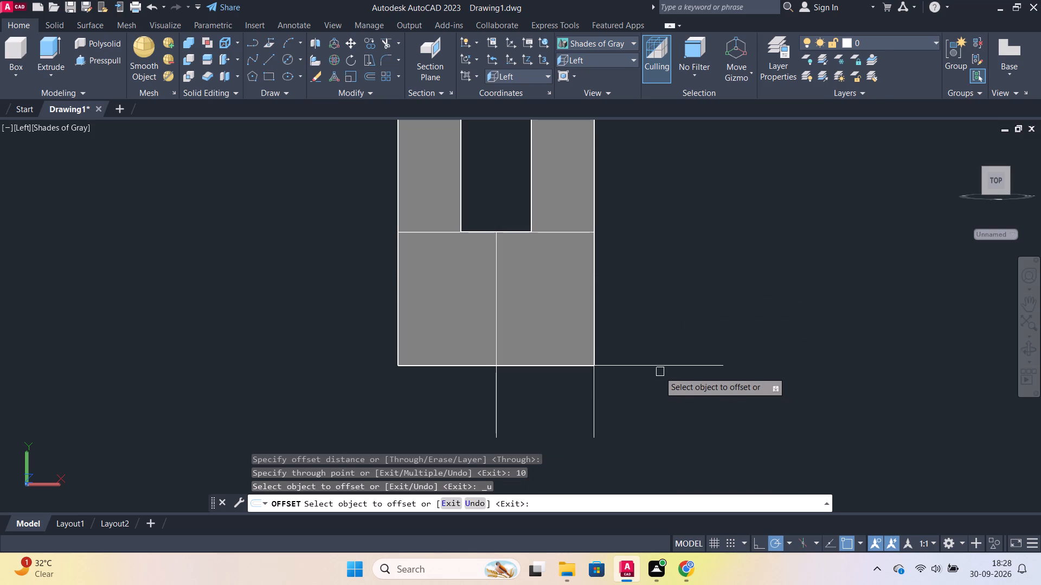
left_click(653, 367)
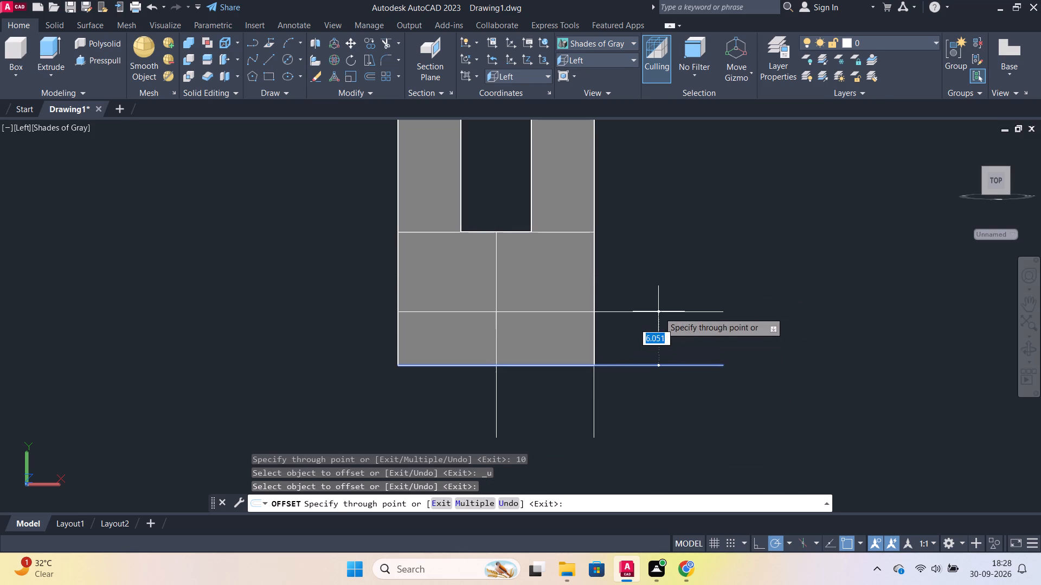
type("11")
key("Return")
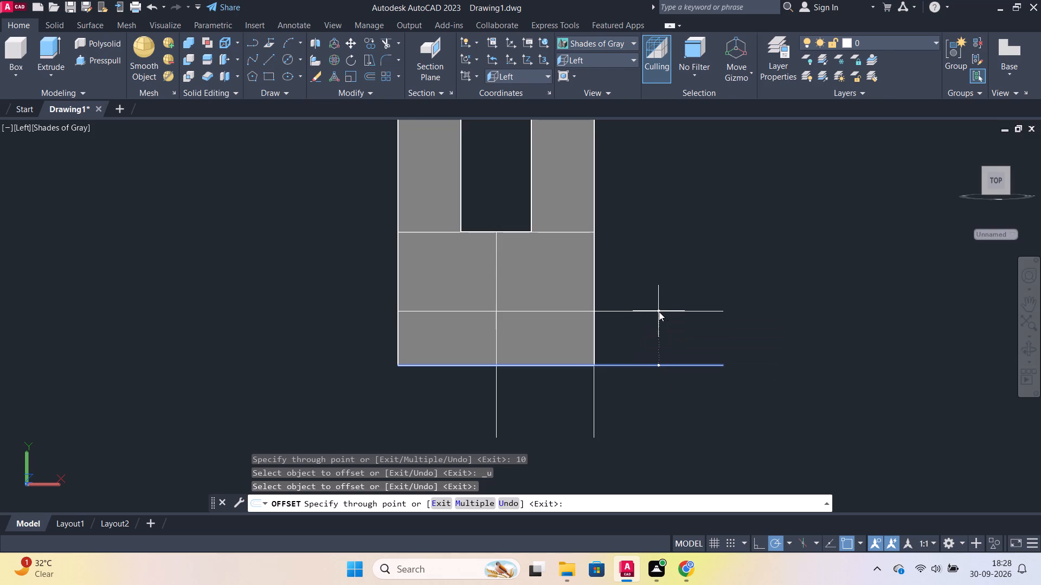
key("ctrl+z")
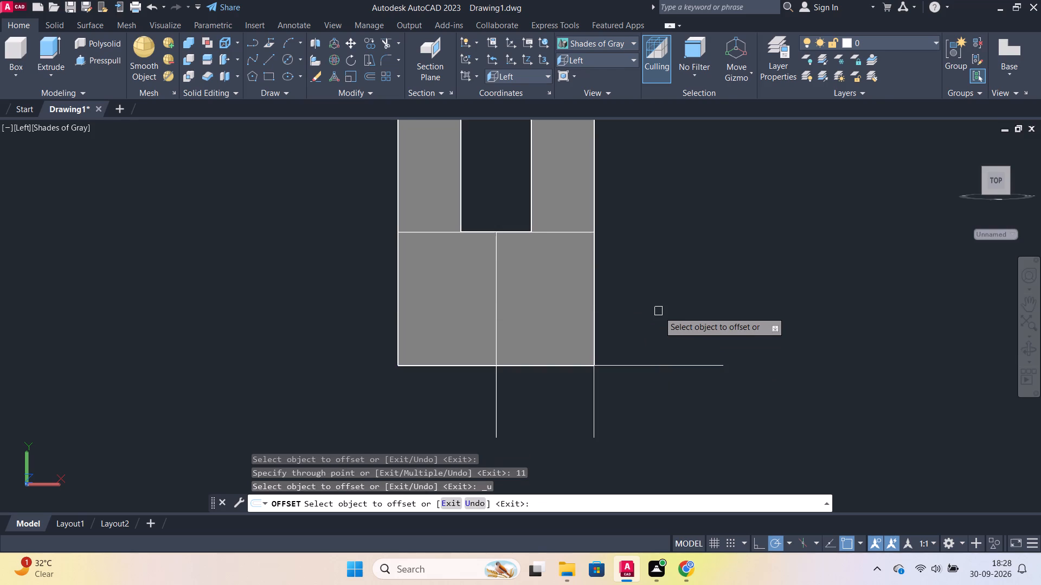
Offset the bottom horizontal guide line 7.5 units upward across the block's face.
middle_click_drag(688, 330, 671, 341, "shift")
left_click(650, 368)
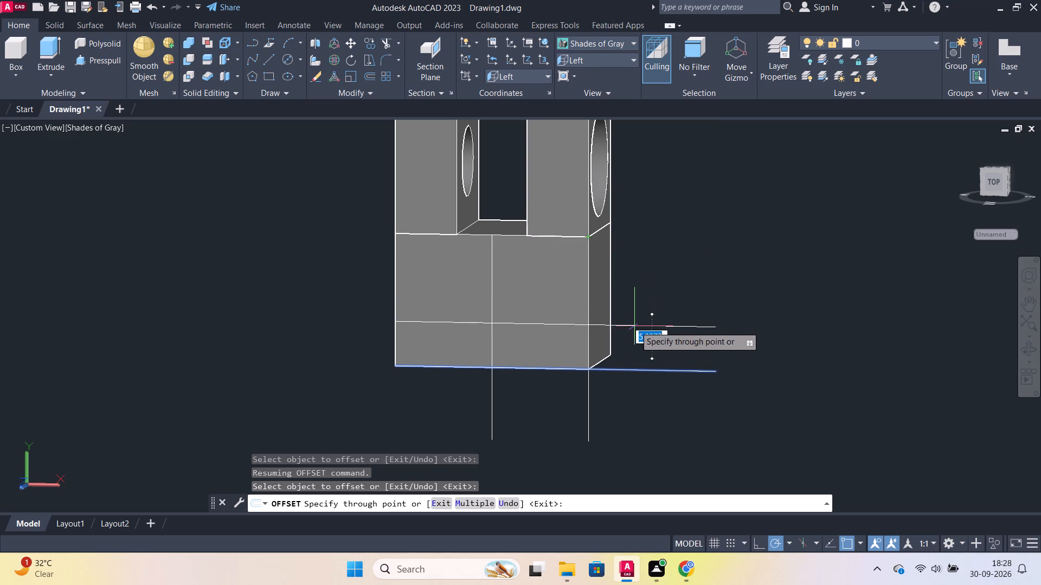
type("7.5")
key("Return")
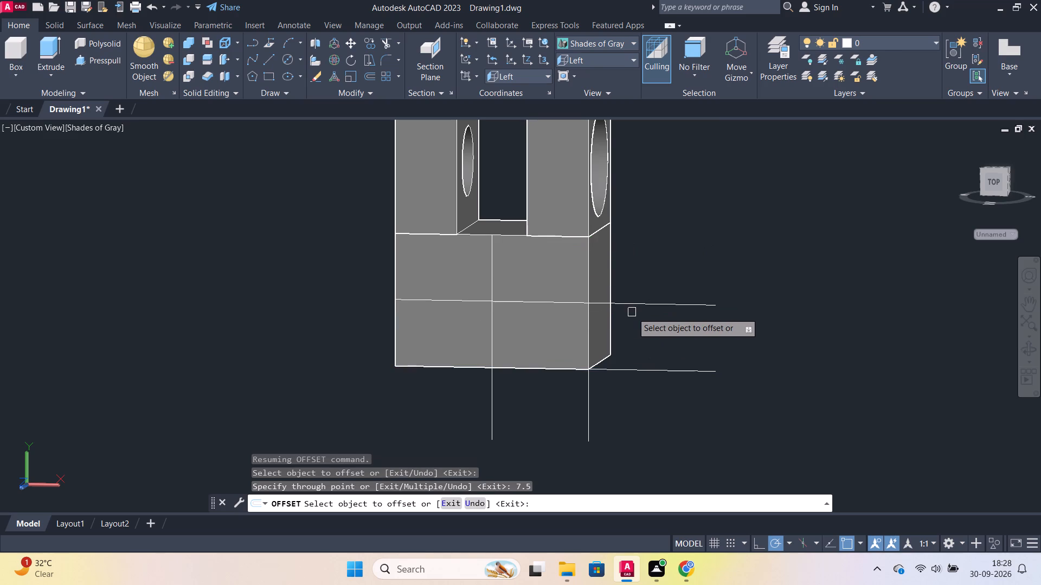
Draw a 12-unit diameter circle centred where the guide lines cross in the middle of the block's end face.
left_click(281, 60)
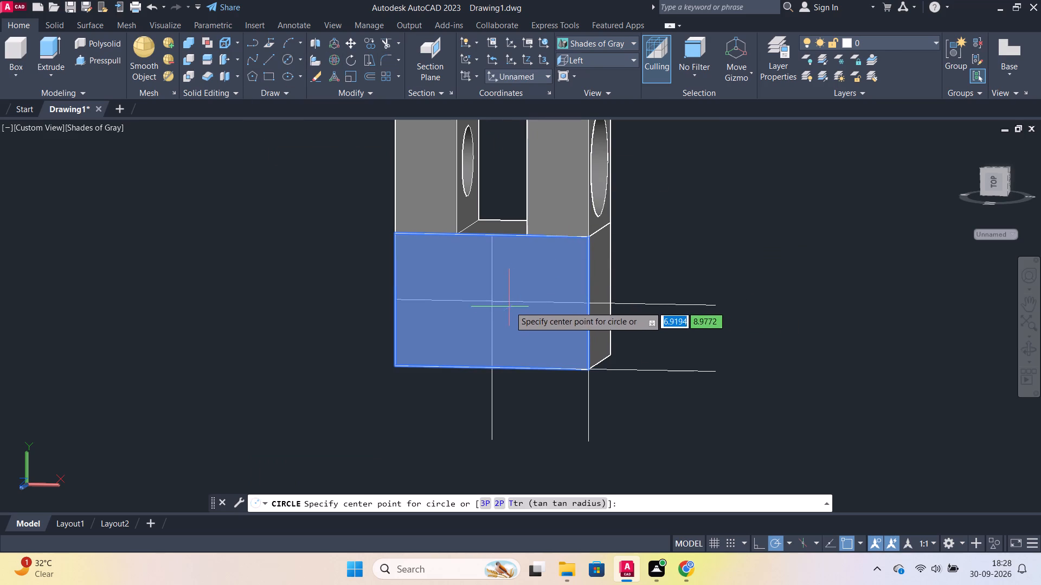
left_click(490, 302)
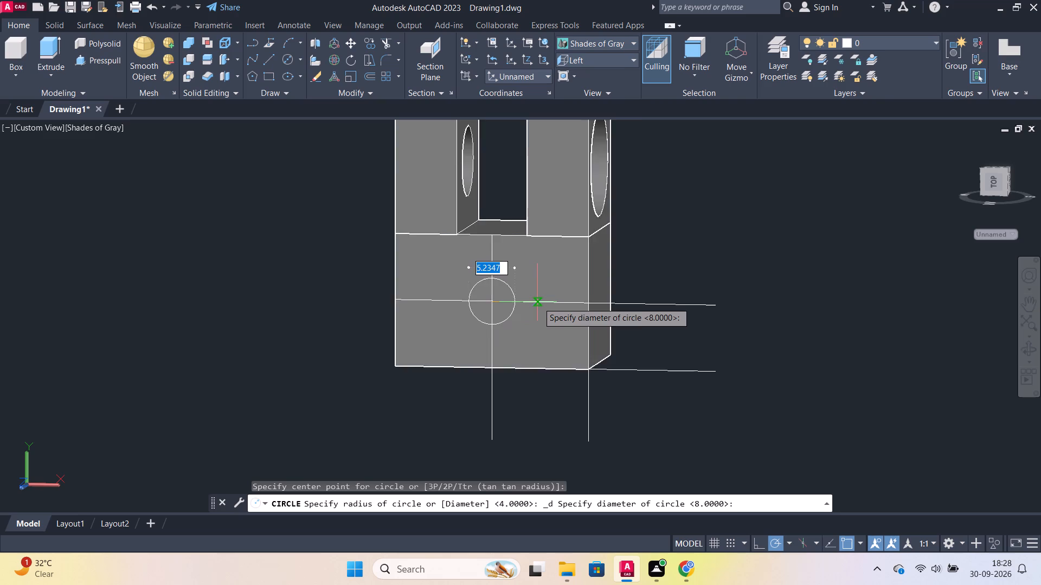
scroll(538, 302, "up", 1)
key("d")
key("Return")
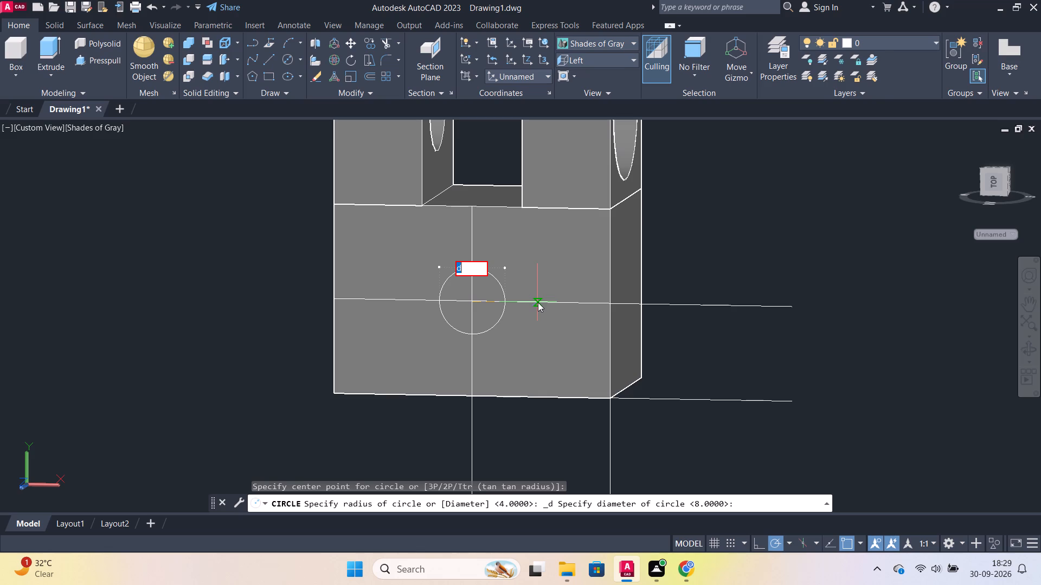
scroll(675, 286, "down", 1)
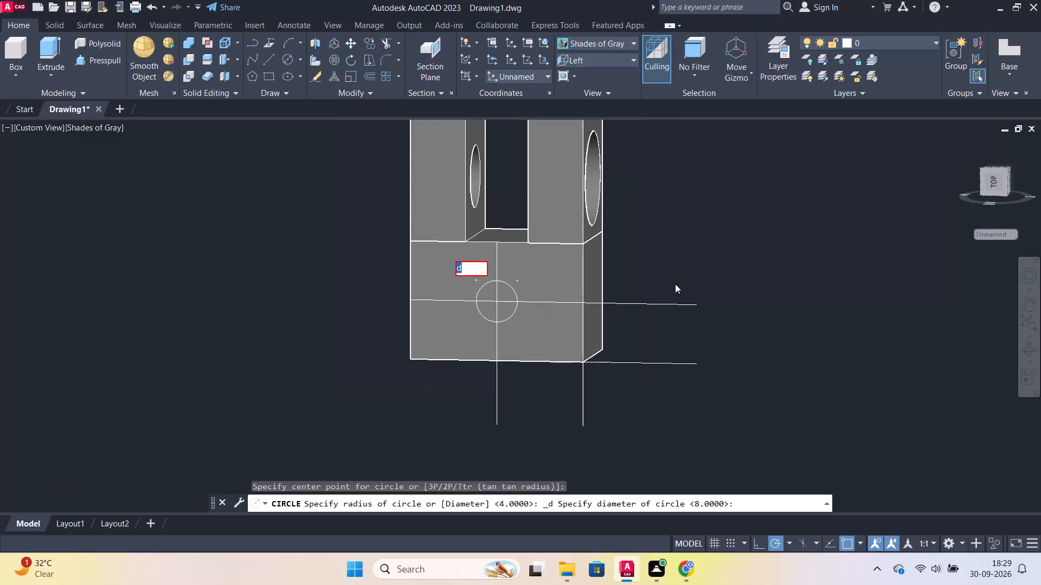
scroll(624, 228, "up", 1)
scroll(588, 233, "down", 1)
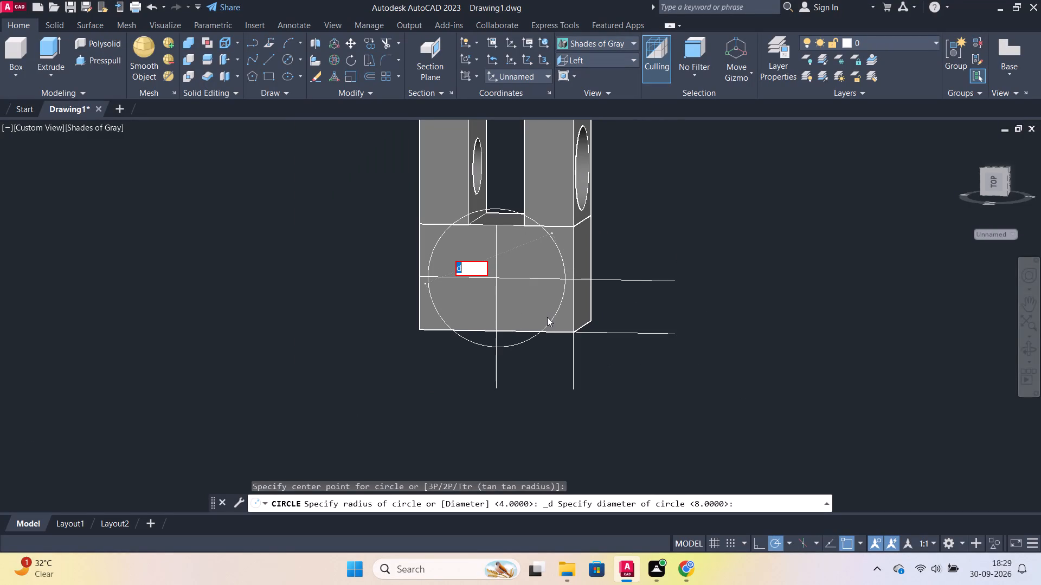
type("12")
key("Return")
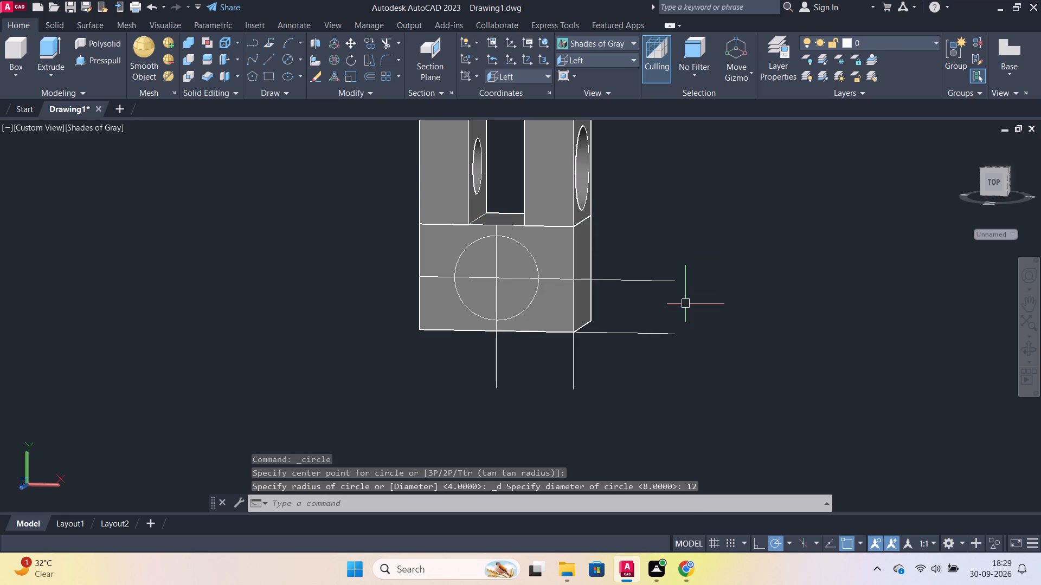
Erase the four guide lines around the circle on the block's end face.
scroll(686, 304, "down", 1)
scroll(707, 354, "up", 1)
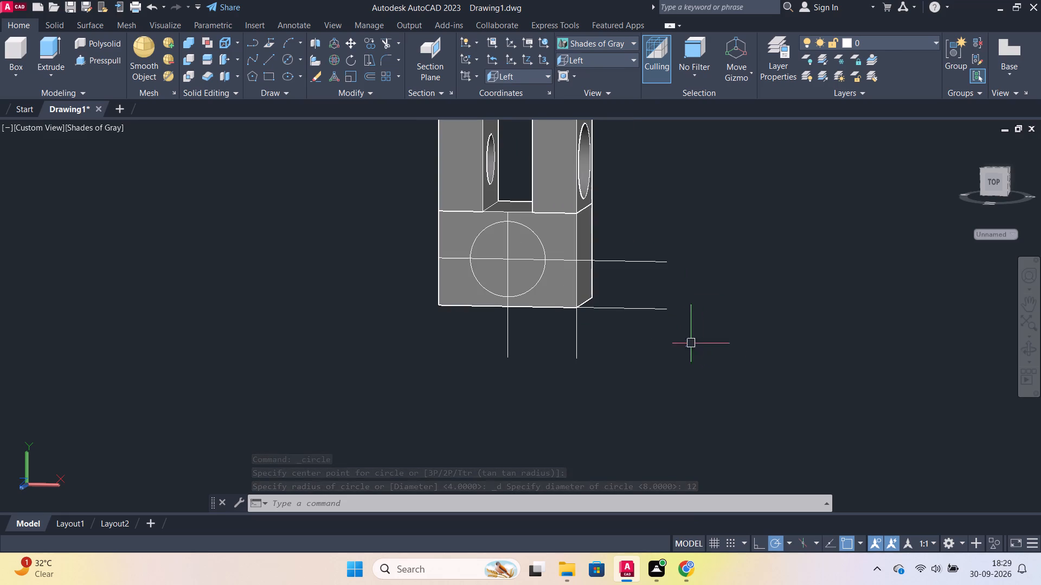
middle_click_drag(844, 363, 805, 367, "shift")
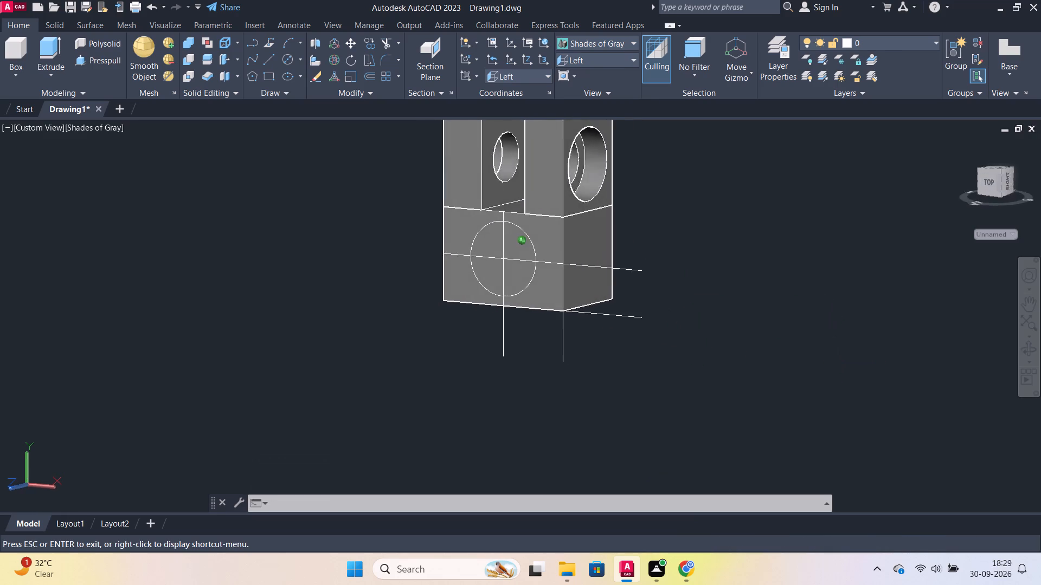
middle_click_drag(805, 367, 783, 373, "shift")
left_click(602, 281)
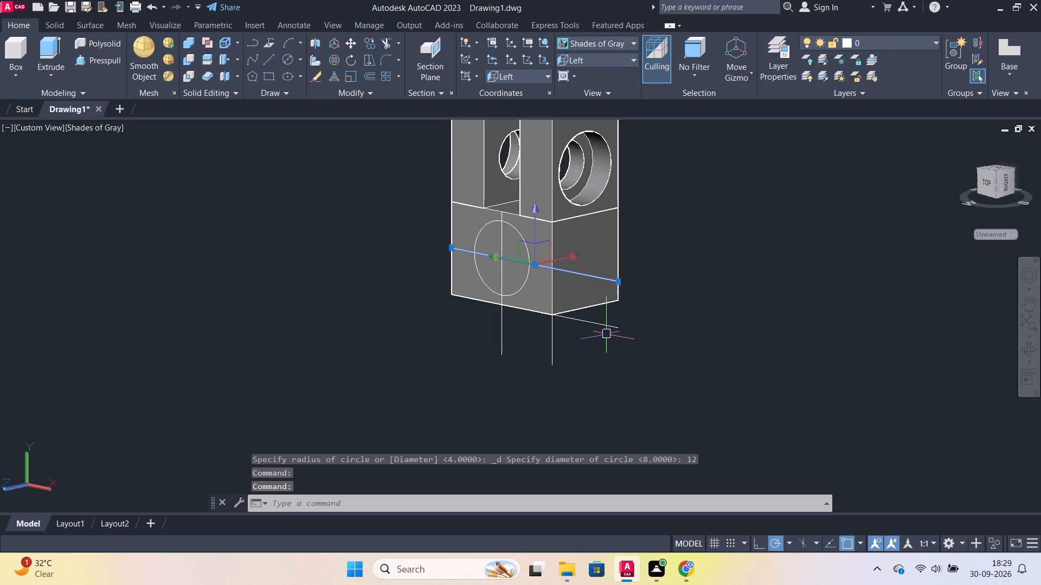
left_click(607, 328)
left_click(554, 352)
left_click(505, 352)
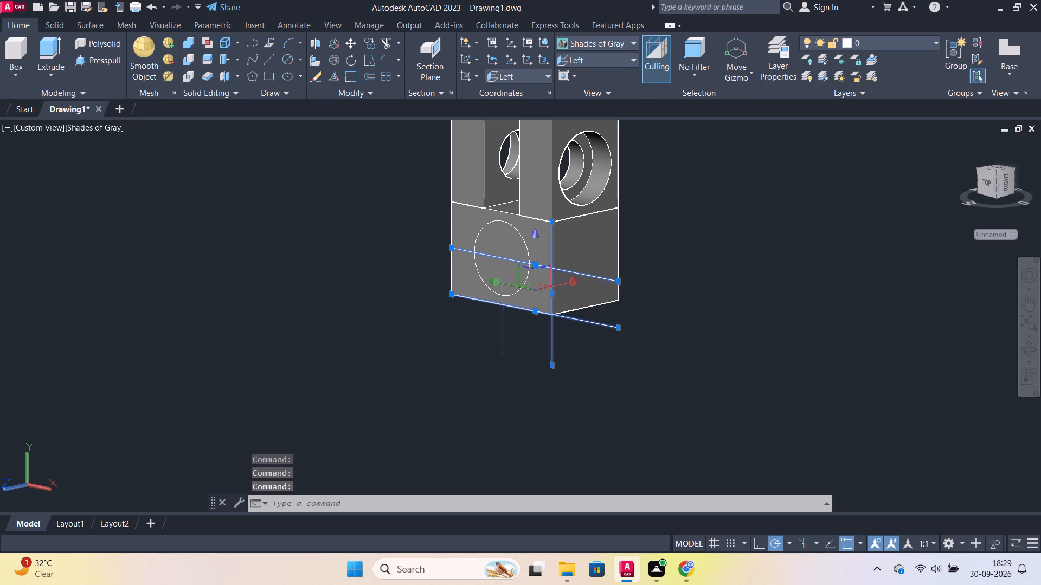
key("e")
key("Return")
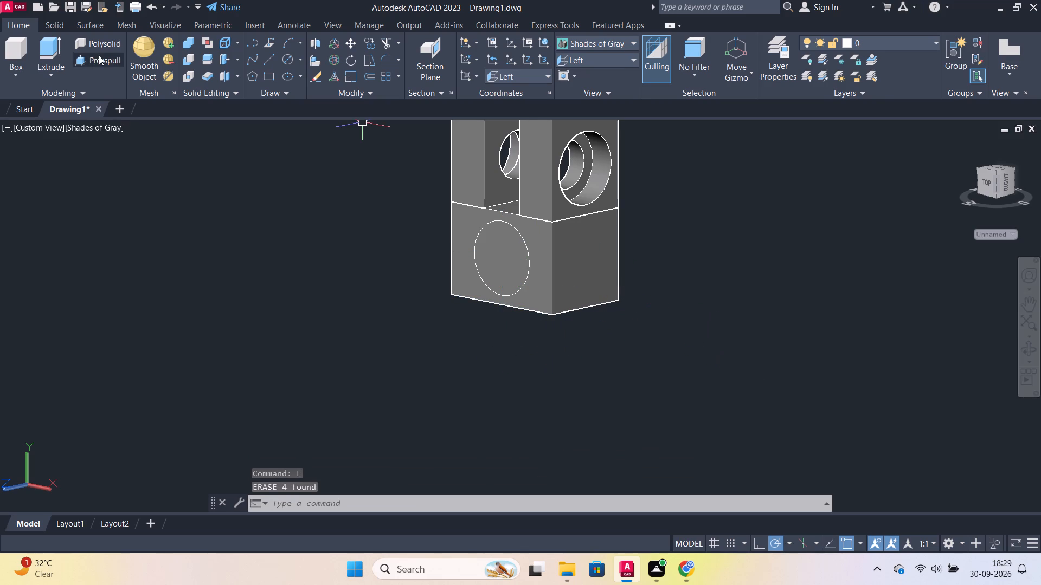
Presspull the circular area 4 units into the block to cut a round recess in its end face.
left_click(101, 56)
left_click(510, 268)
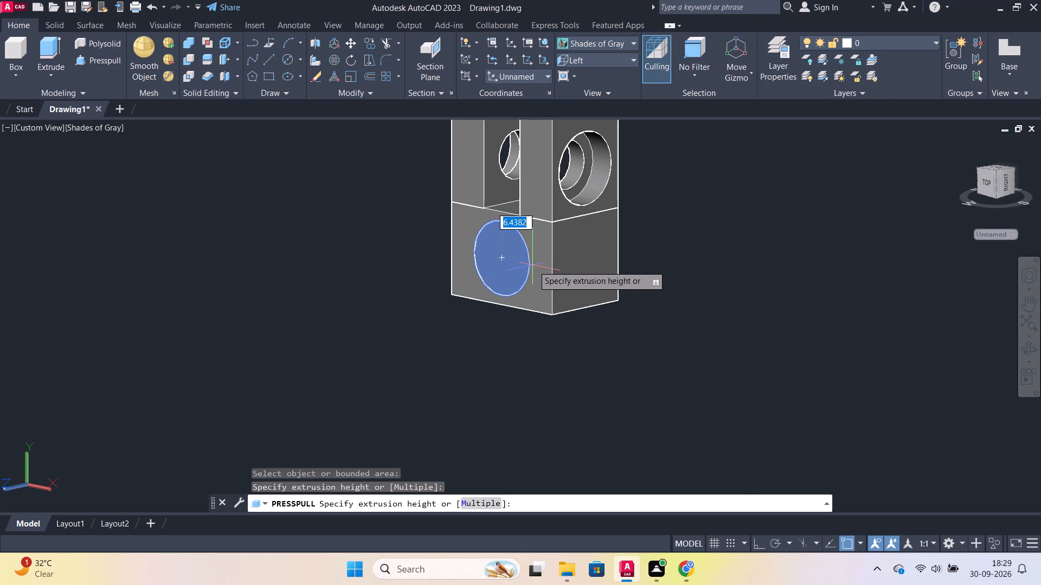
key("4")
key("Return")
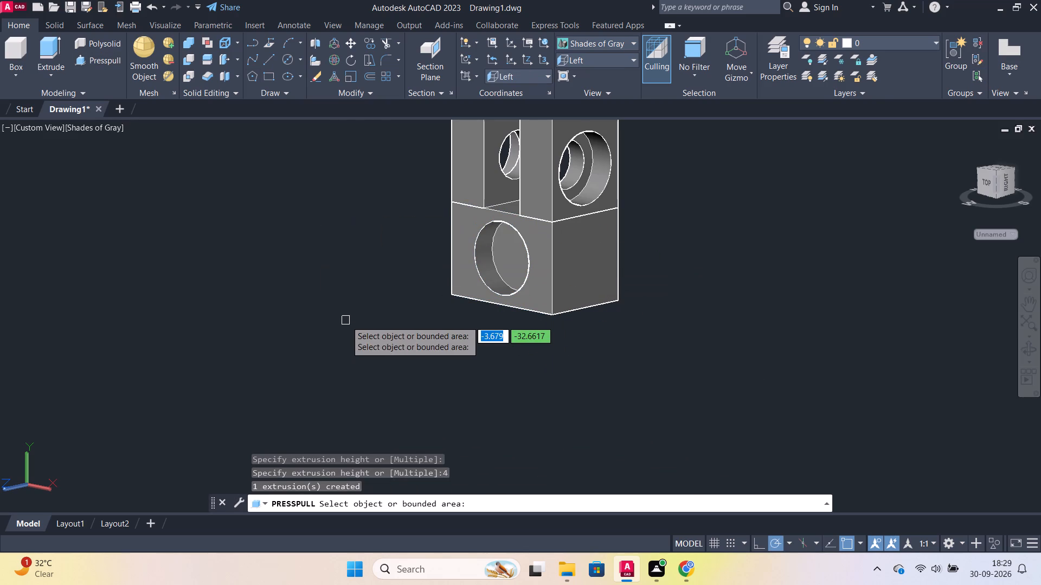
key("Escape")
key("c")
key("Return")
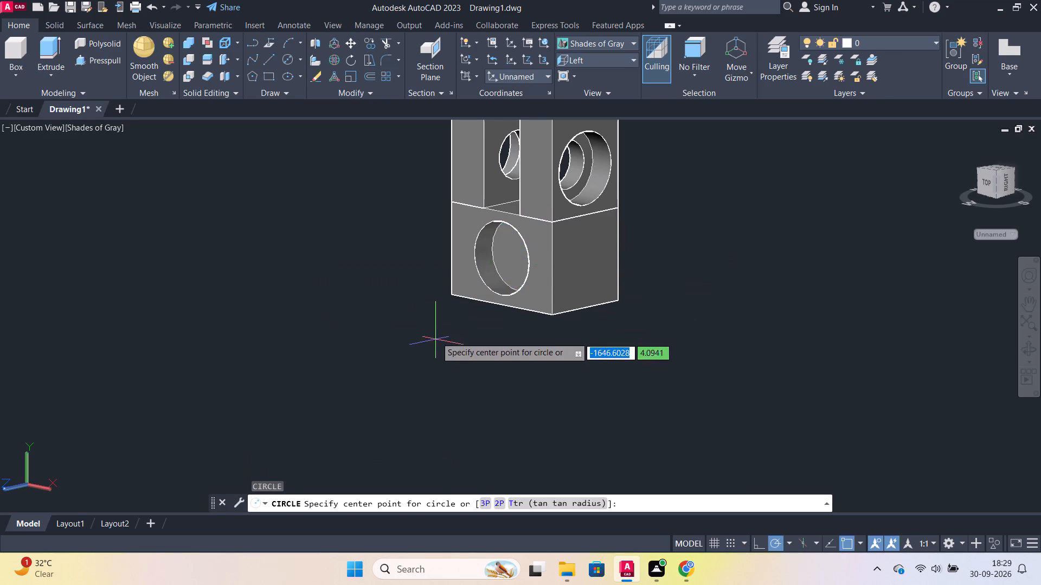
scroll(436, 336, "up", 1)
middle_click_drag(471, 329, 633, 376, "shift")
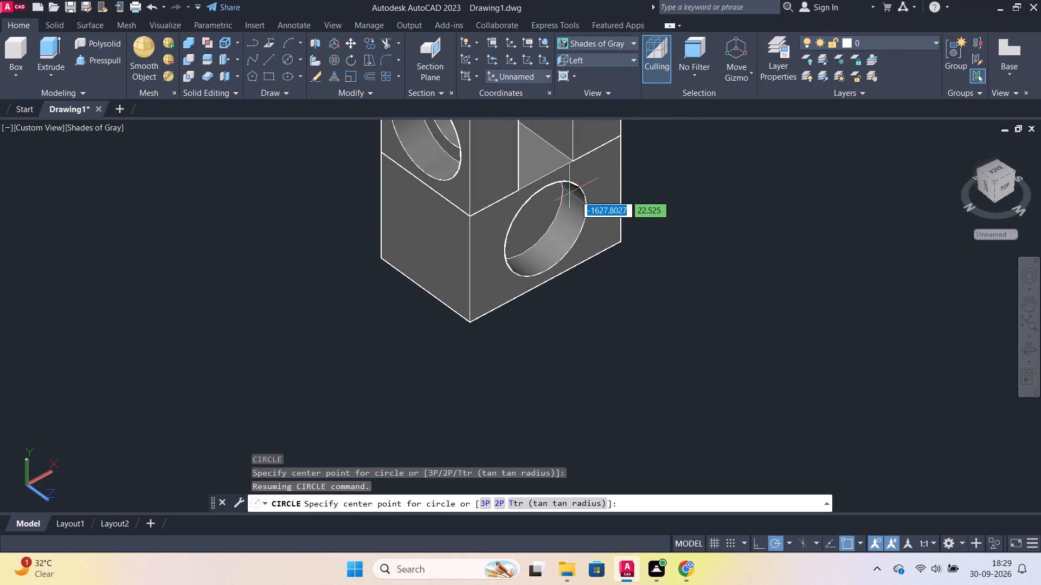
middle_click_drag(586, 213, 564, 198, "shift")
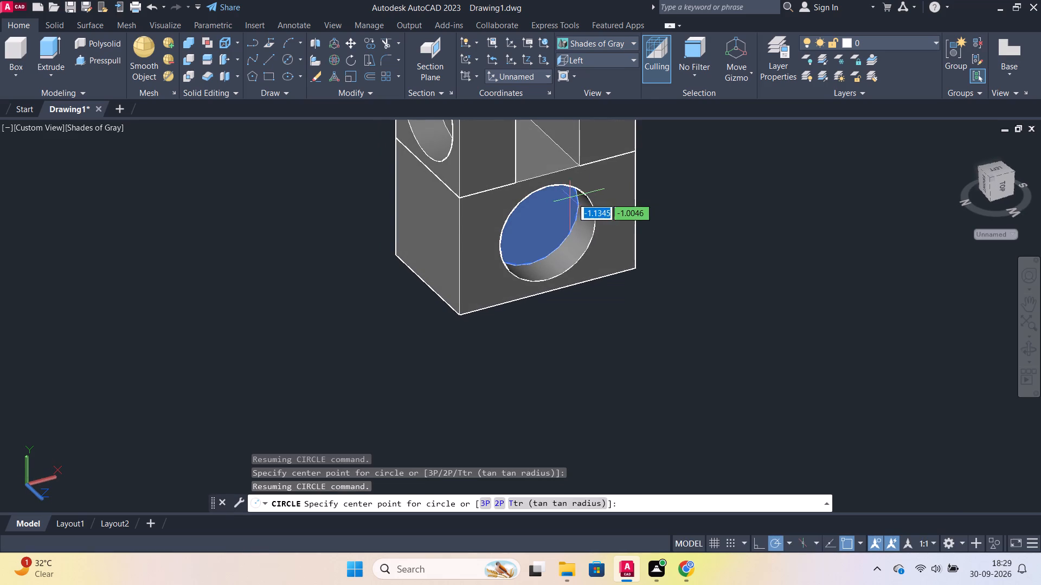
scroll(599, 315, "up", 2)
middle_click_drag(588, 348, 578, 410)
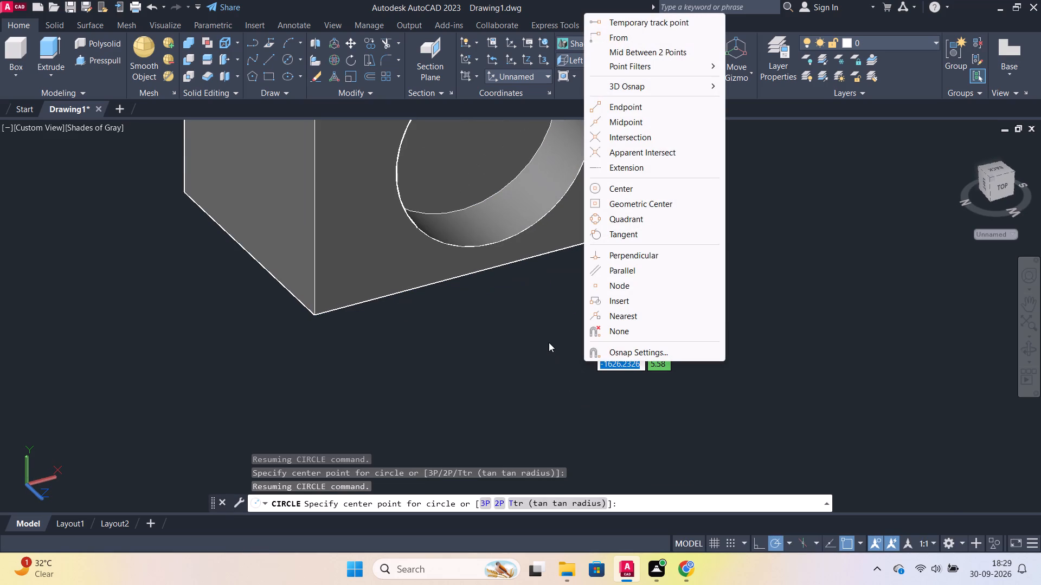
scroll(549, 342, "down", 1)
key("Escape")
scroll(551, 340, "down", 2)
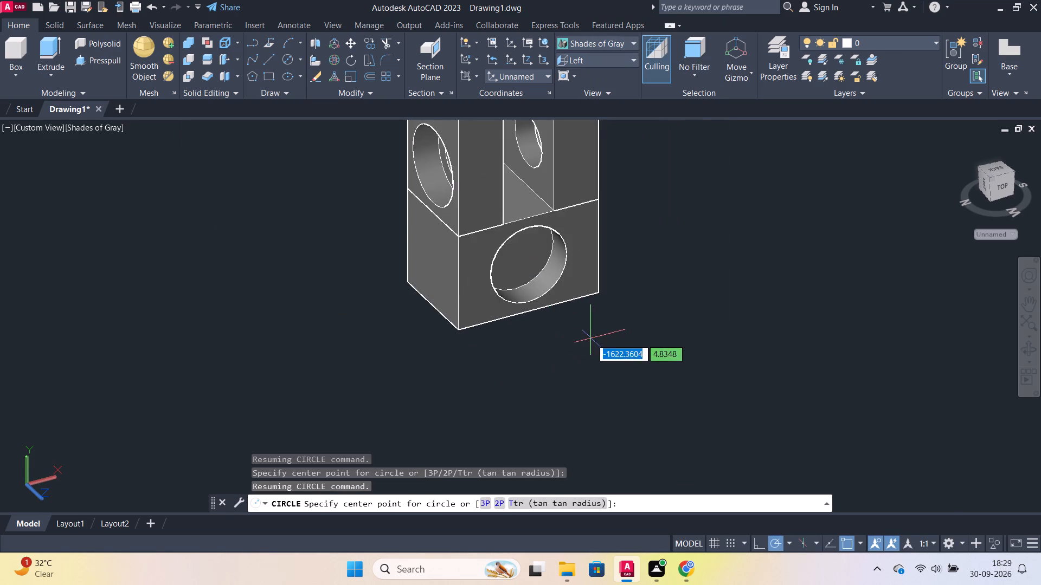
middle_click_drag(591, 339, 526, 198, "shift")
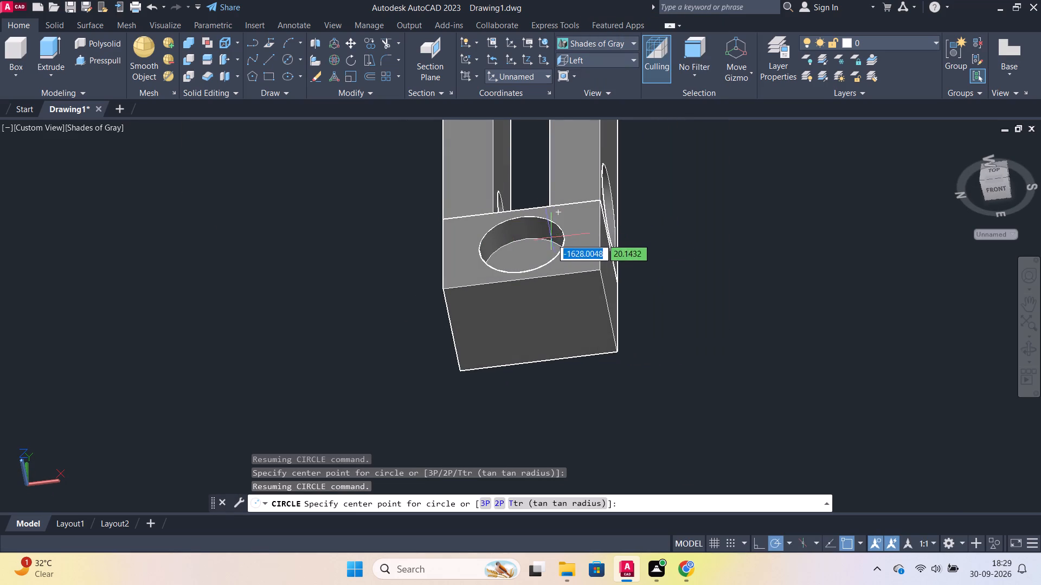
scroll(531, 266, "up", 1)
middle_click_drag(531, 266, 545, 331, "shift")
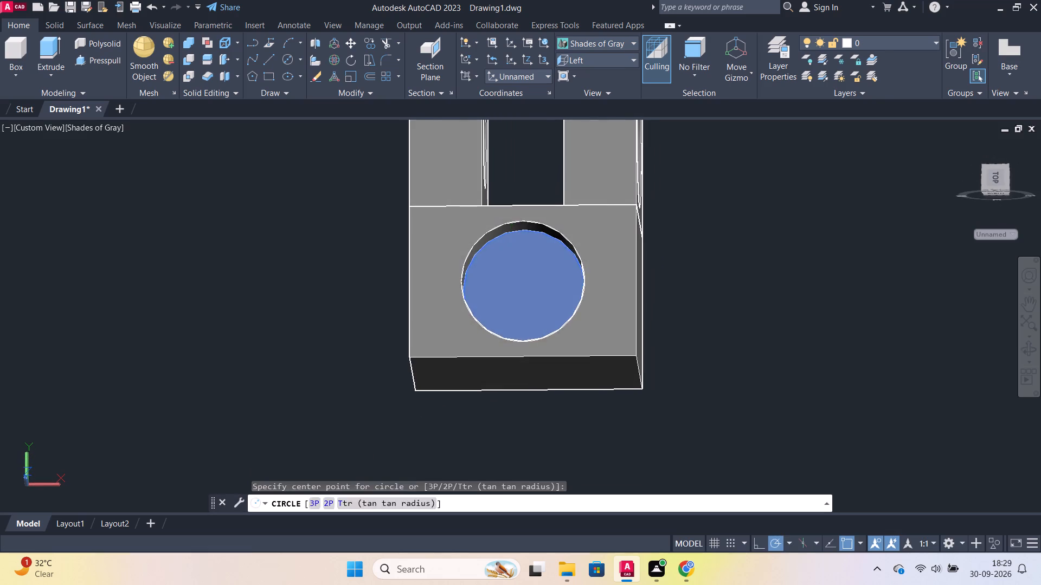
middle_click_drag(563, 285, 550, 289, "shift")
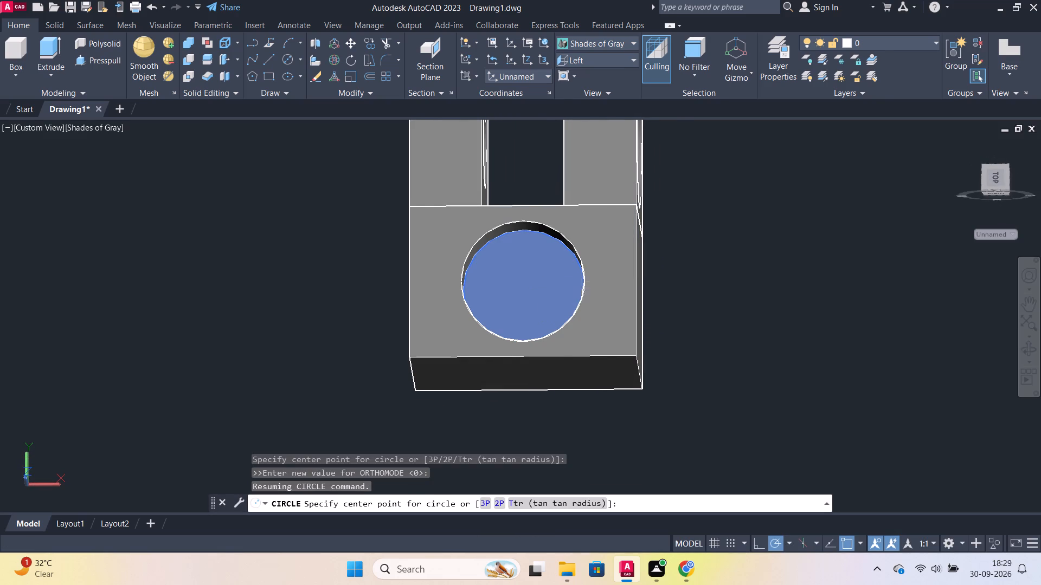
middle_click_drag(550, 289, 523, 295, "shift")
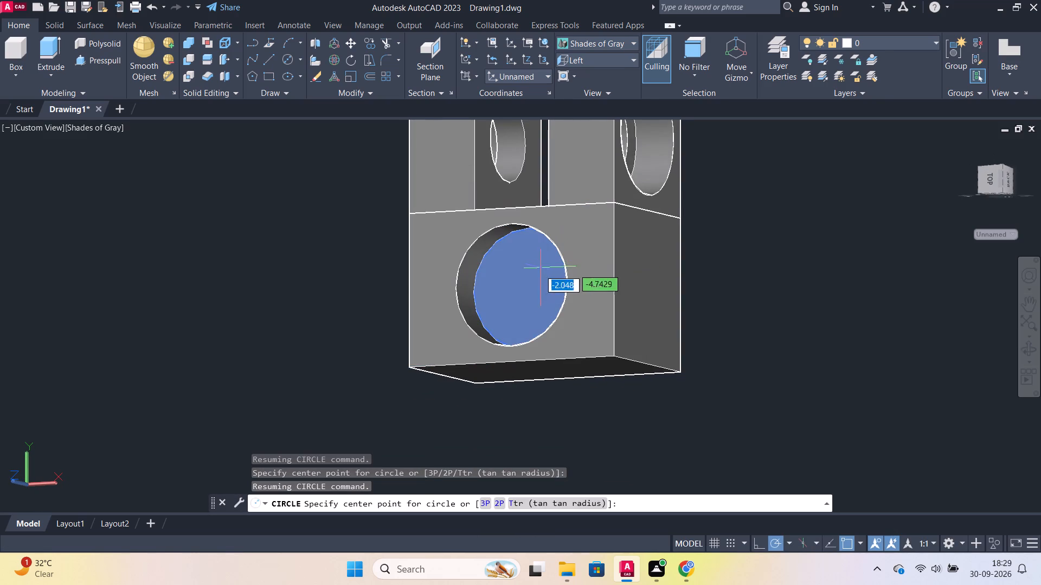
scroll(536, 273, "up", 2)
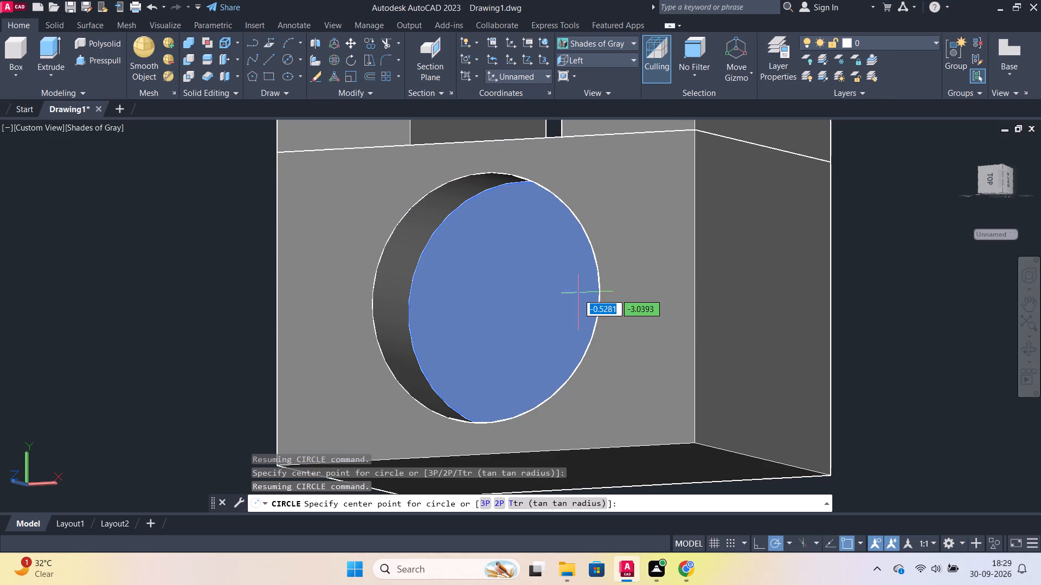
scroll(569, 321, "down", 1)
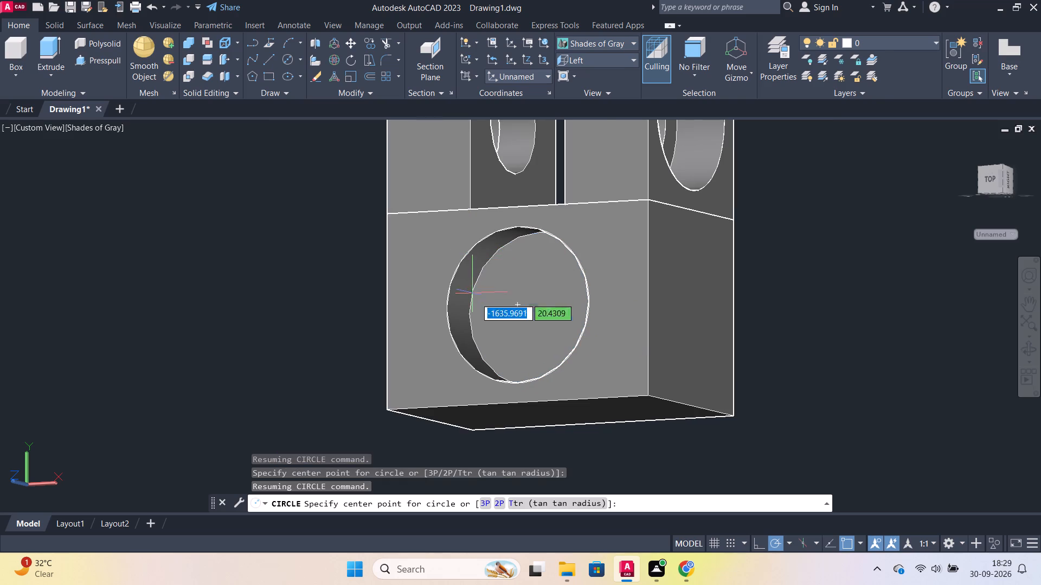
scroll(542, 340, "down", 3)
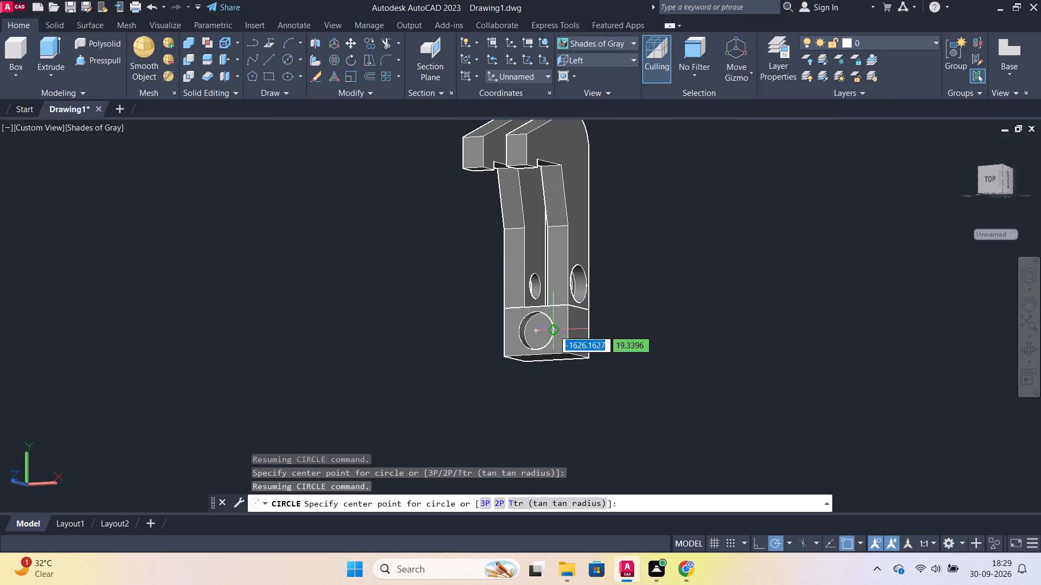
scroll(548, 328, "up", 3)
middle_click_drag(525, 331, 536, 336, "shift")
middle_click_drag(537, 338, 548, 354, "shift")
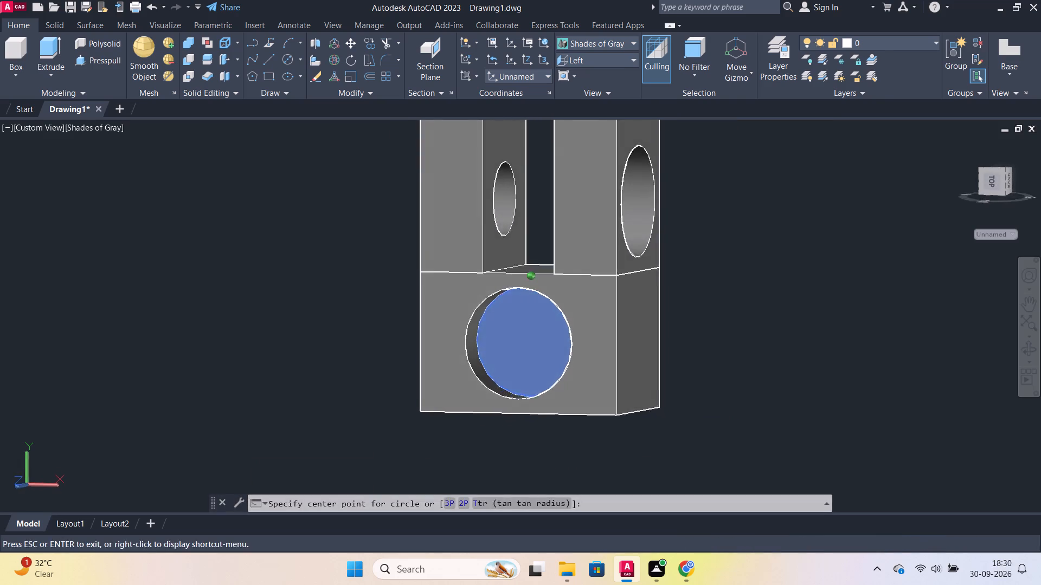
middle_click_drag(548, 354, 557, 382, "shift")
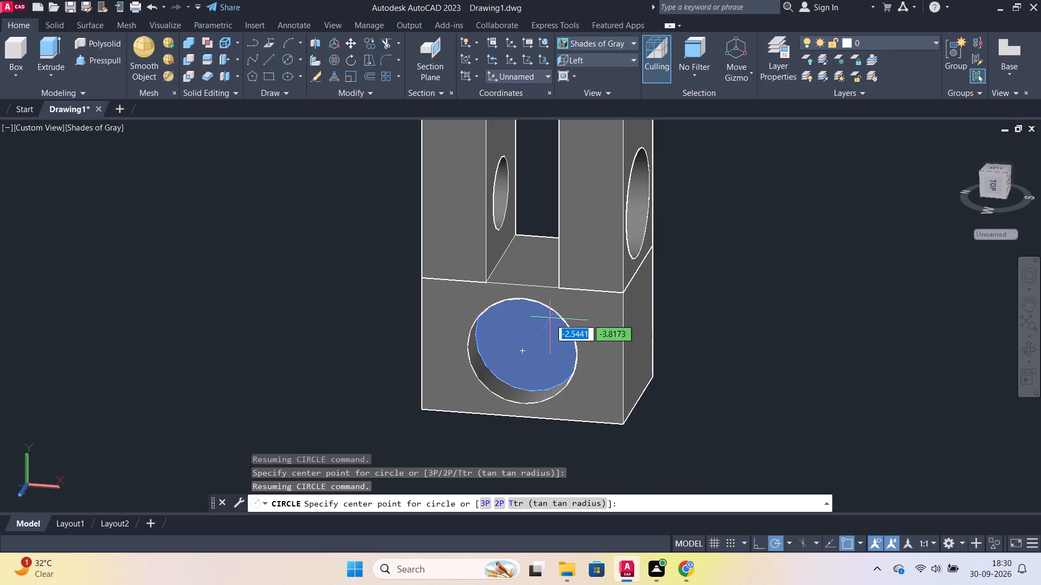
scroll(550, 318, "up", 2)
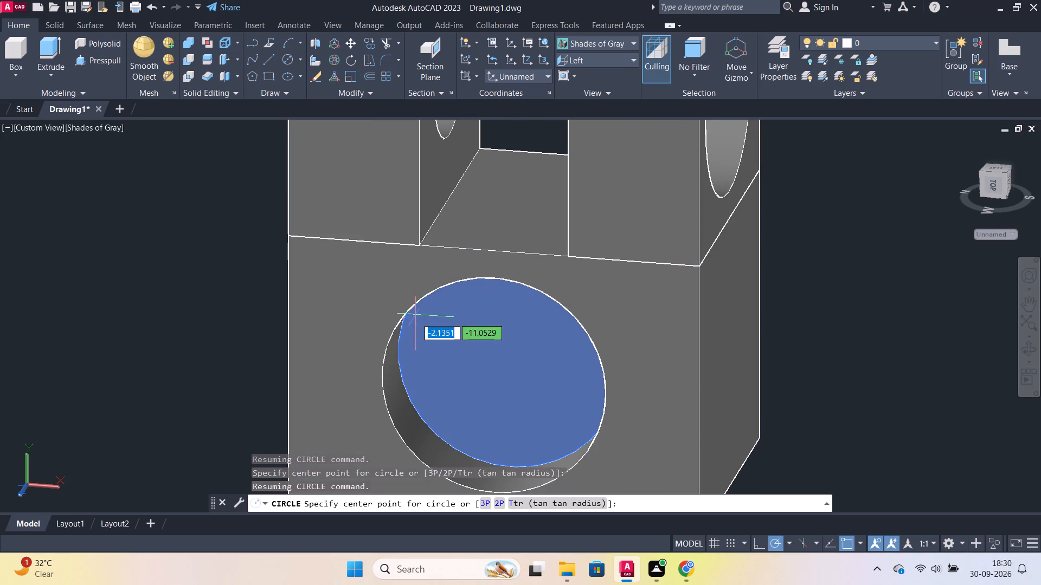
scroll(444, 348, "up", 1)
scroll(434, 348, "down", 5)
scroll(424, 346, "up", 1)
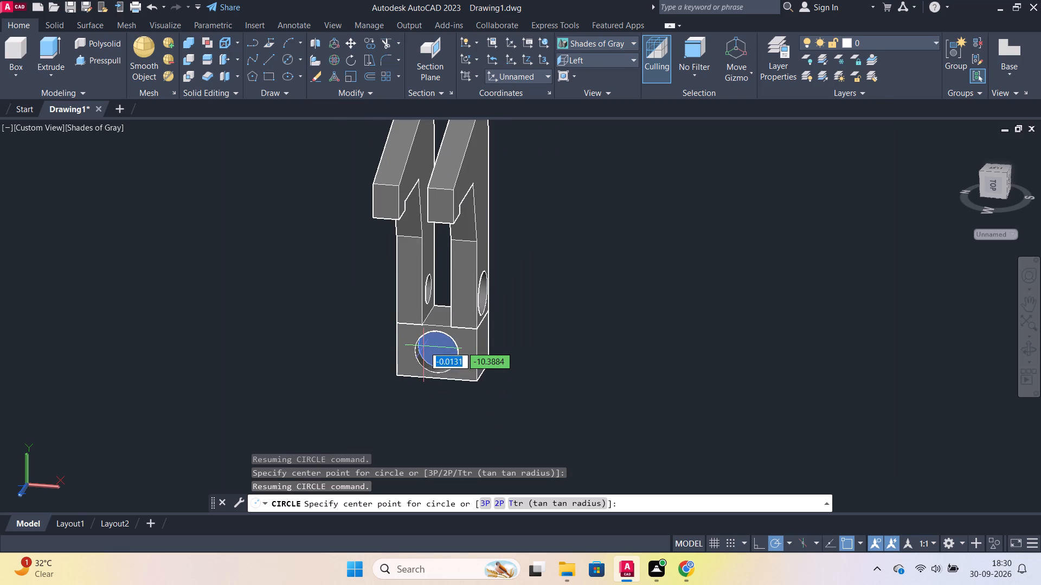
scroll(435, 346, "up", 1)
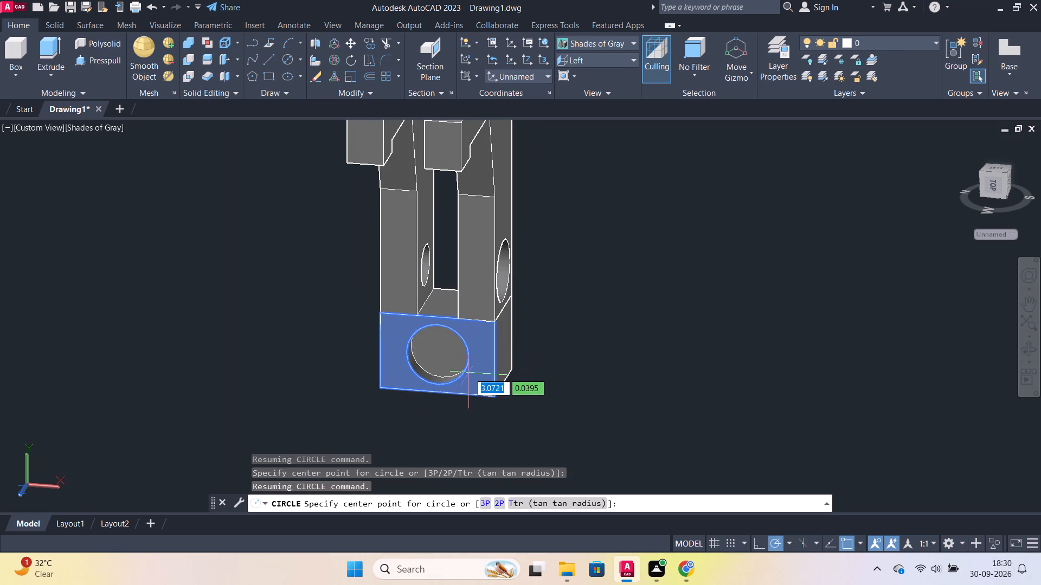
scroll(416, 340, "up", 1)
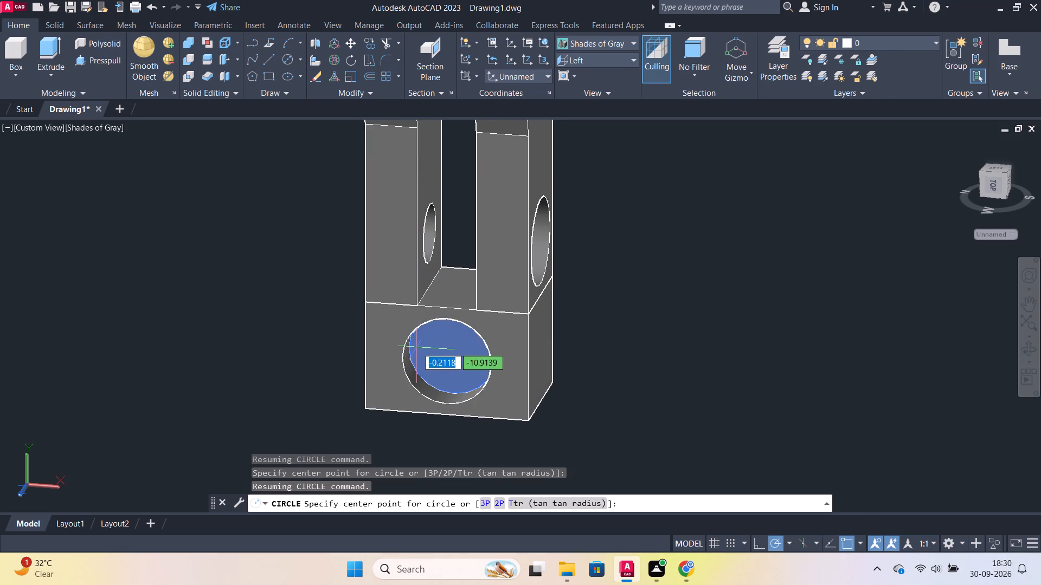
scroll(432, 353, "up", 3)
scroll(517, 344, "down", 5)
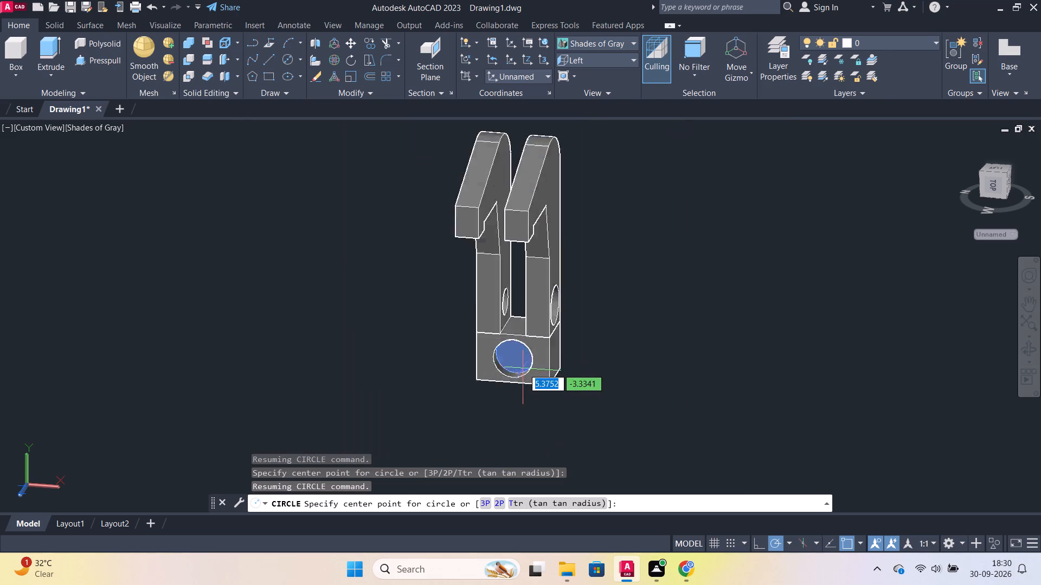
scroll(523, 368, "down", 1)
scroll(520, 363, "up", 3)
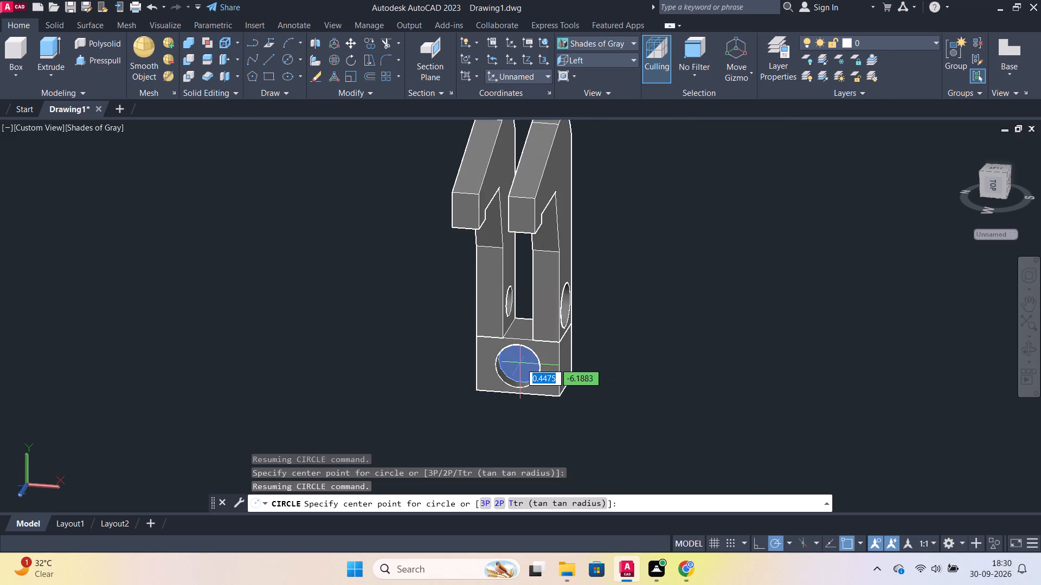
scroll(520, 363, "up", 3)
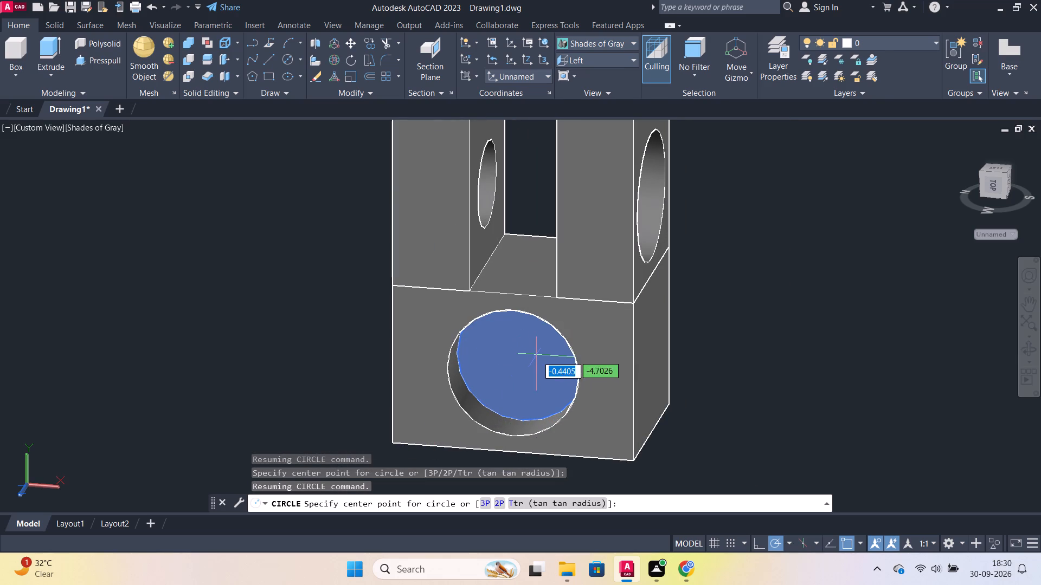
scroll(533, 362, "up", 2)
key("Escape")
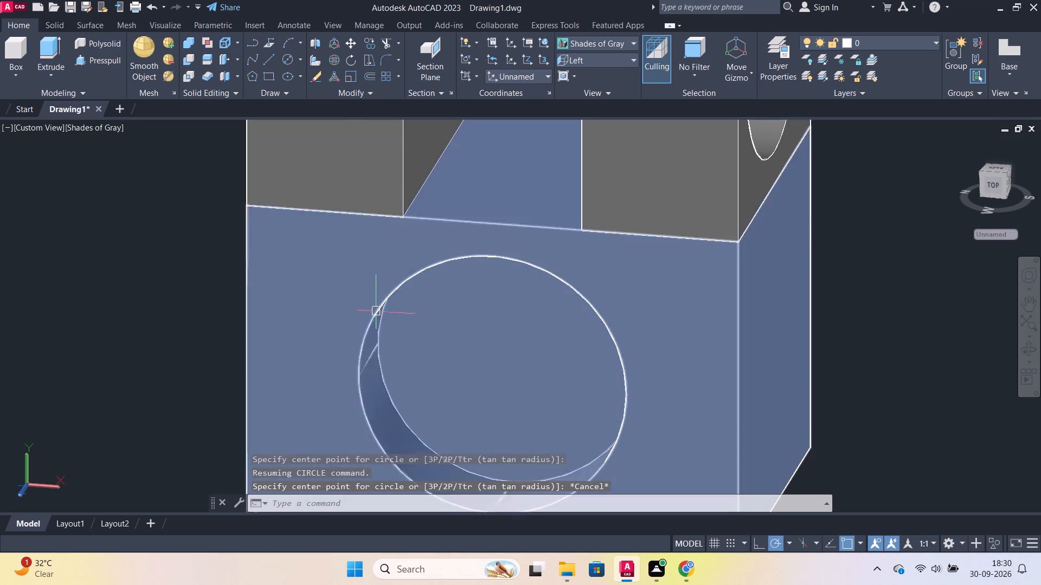
Draw an 8-unit diameter circle on the floor of the round recess in the block's end face, concentric with it.
scroll(262, 315, "down", 1)
scroll(551, 394, "up", 1)
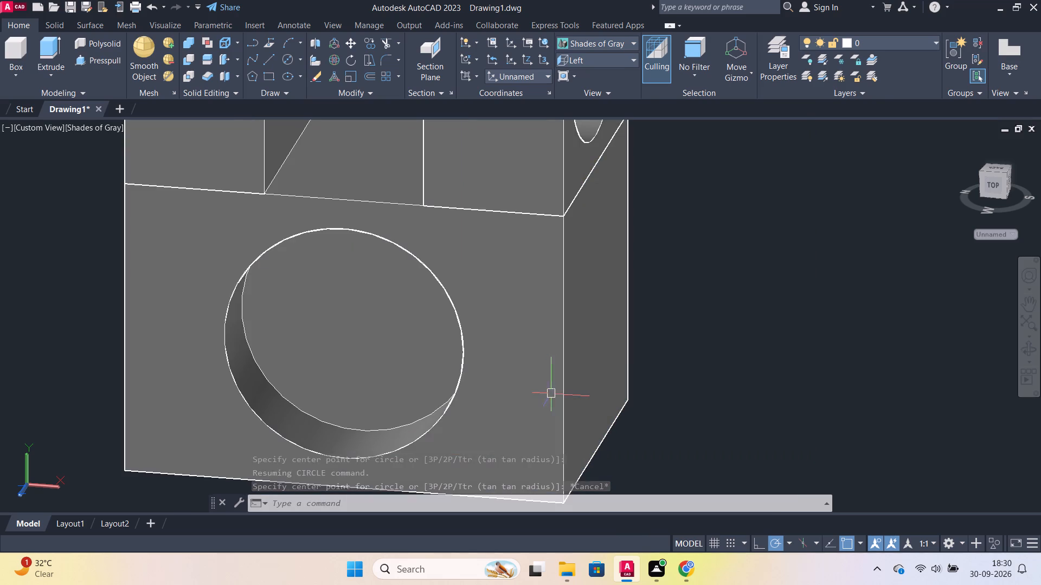
key("c")
key("Return")
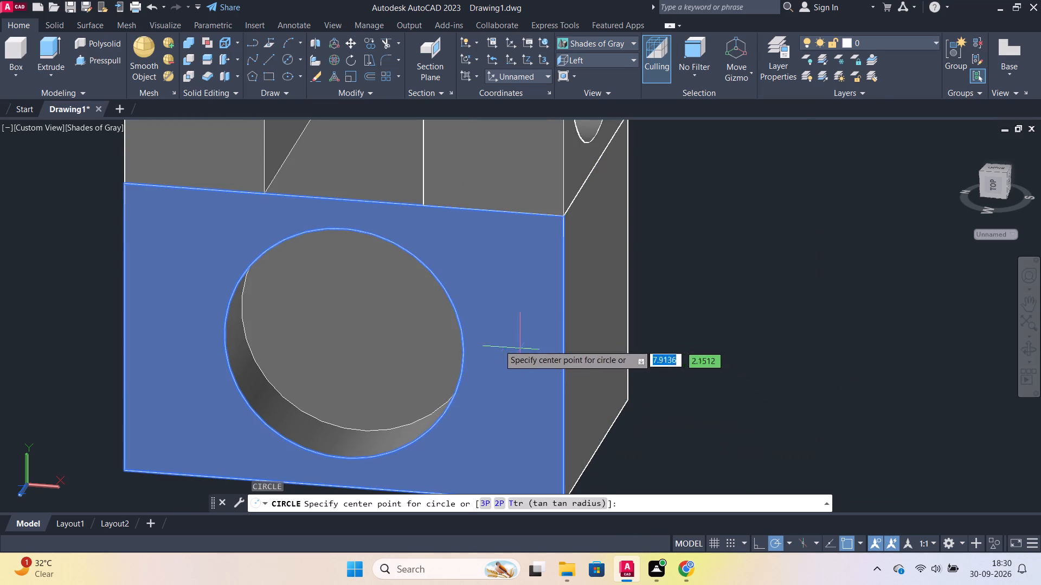
scroll(449, 309, "down", 4)
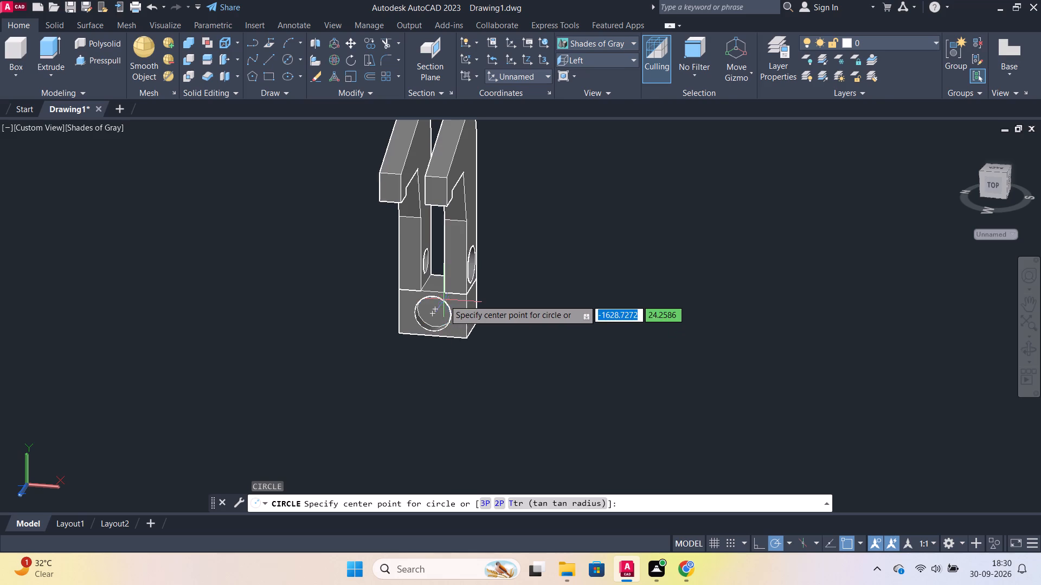
scroll(439, 302, "up", 2)
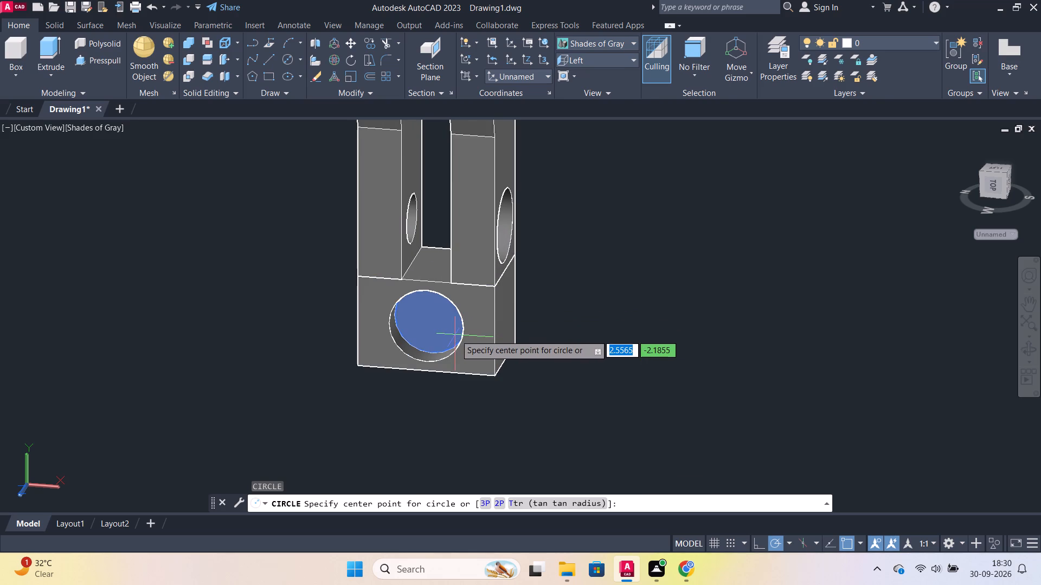
scroll(455, 335, "down", 2)
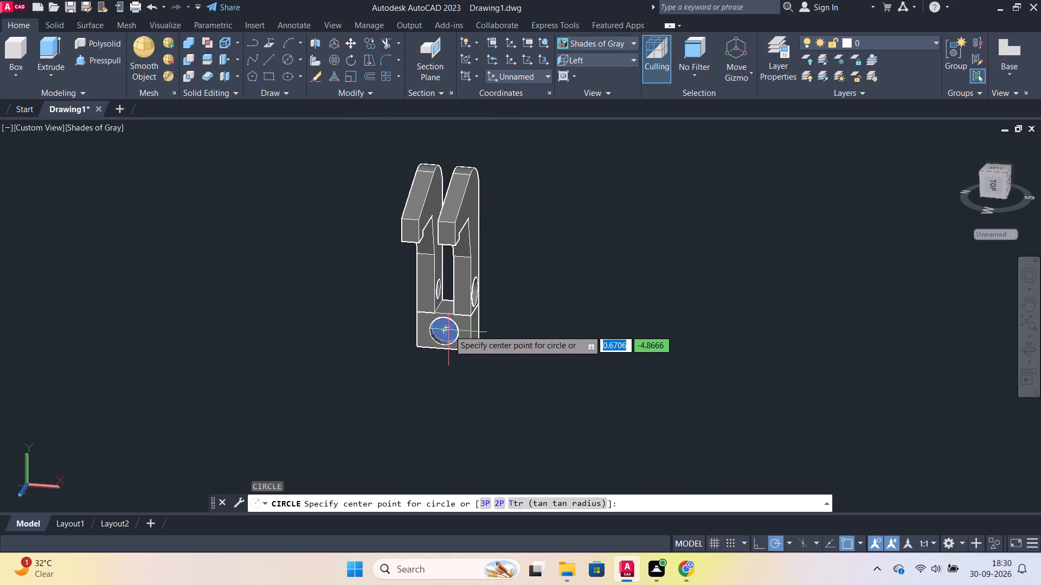
left_click(446, 328)
scroll(446, 328, "up", 3)
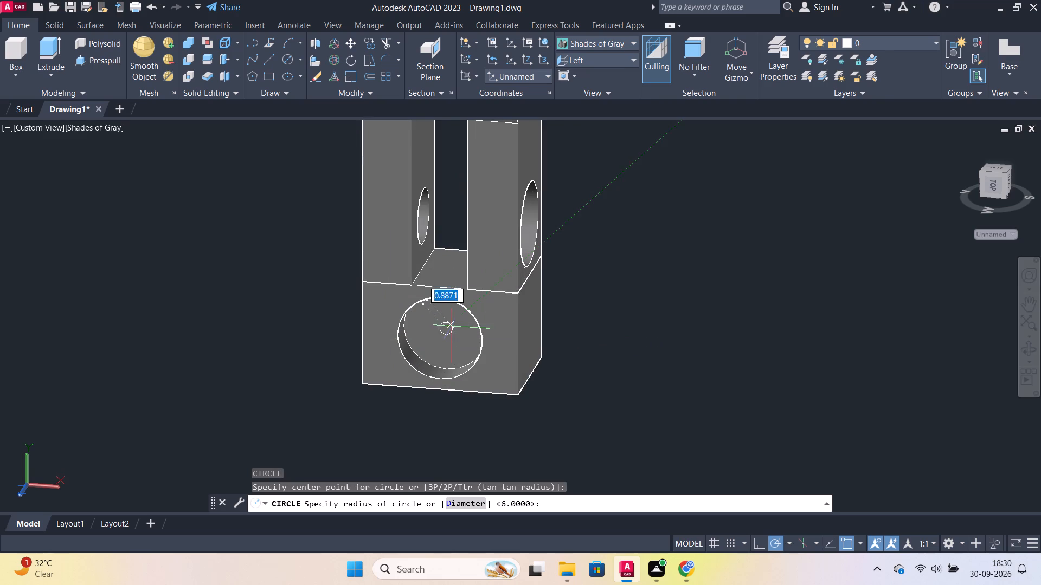
scroll(475, 328, "up", 2)
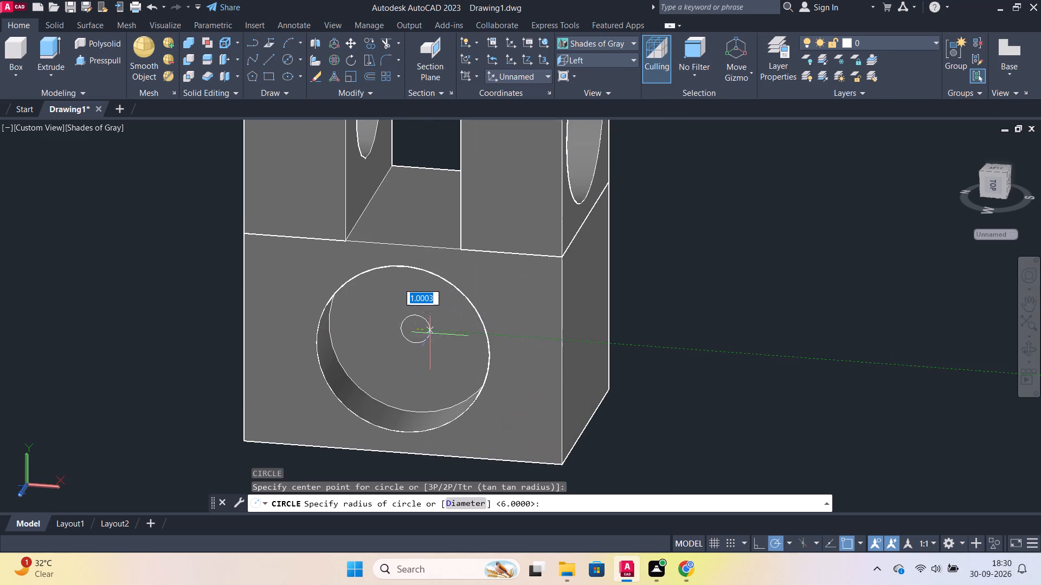
middle_click_drag(451, 331, 475, 299, "shift")
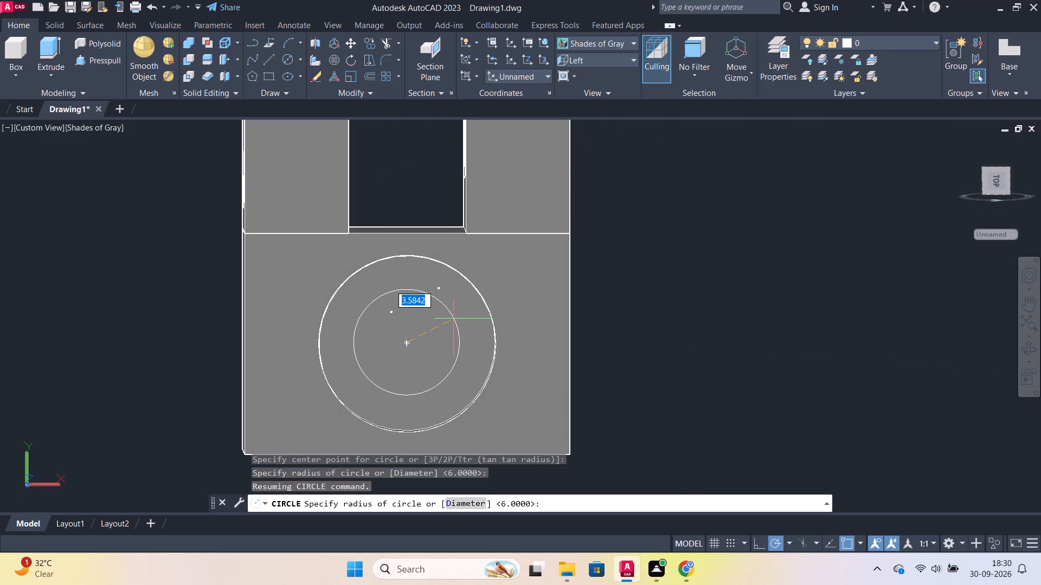
key("d")
key("Return")
key("8")
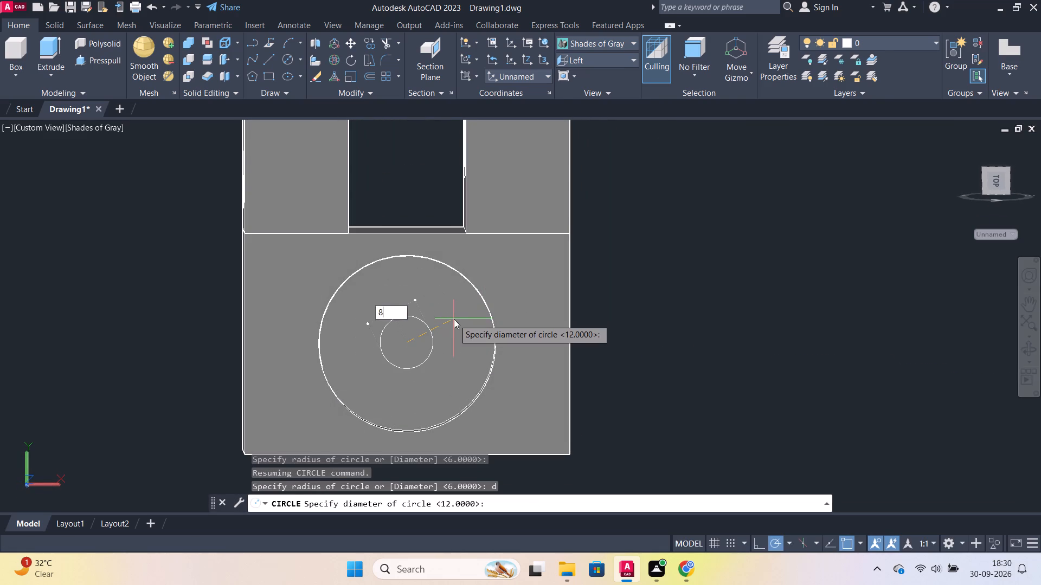
key("Return")
scroll(669, 347, "down", 1)
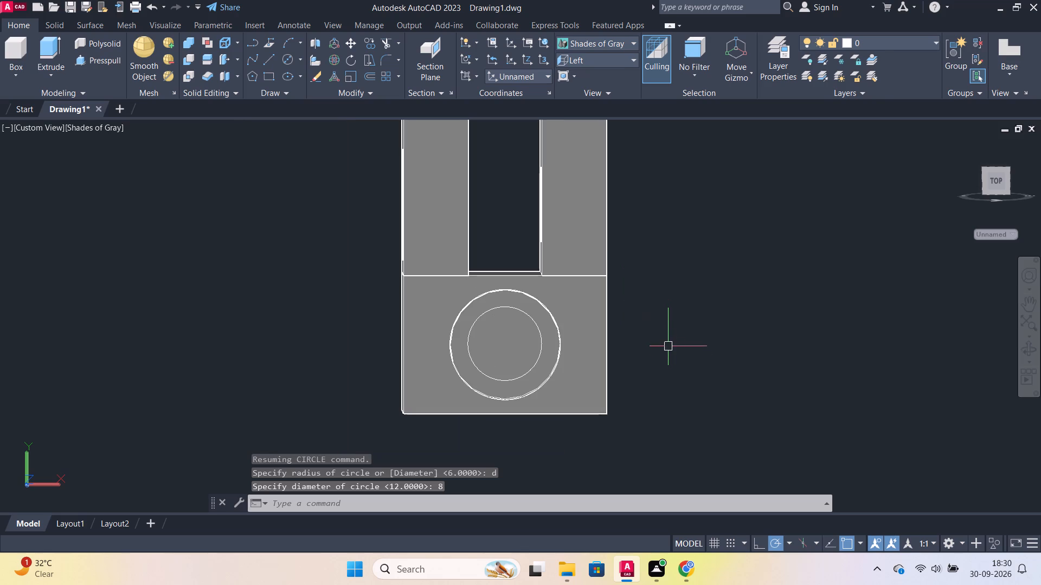
Presspull the 8-unit circle from the recess floor through the rest of the block to complete the stepped hole.
middle_click_drag(665, 357, 573, 377, "shift")
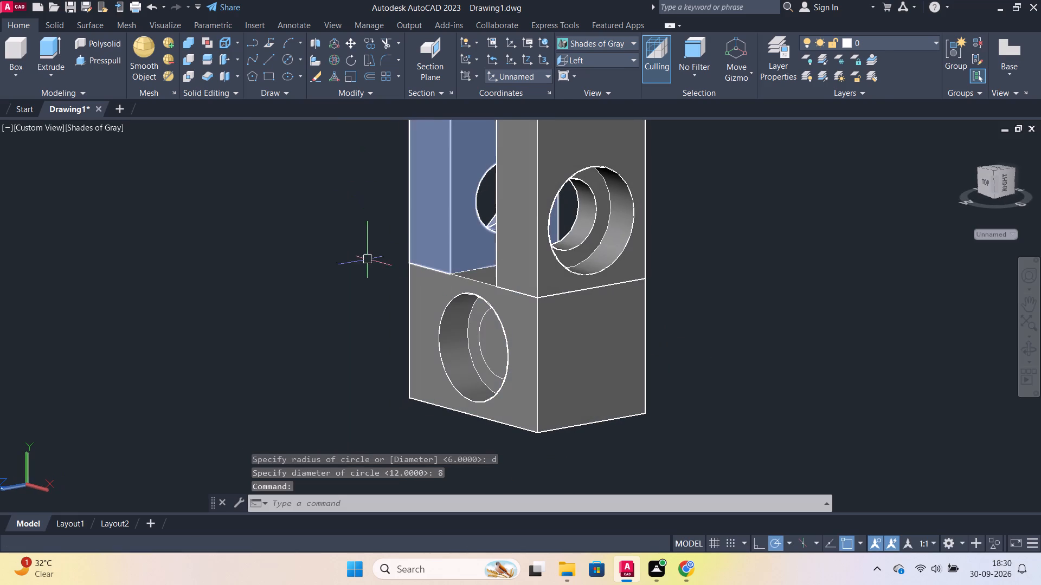
left_click(102, 64)
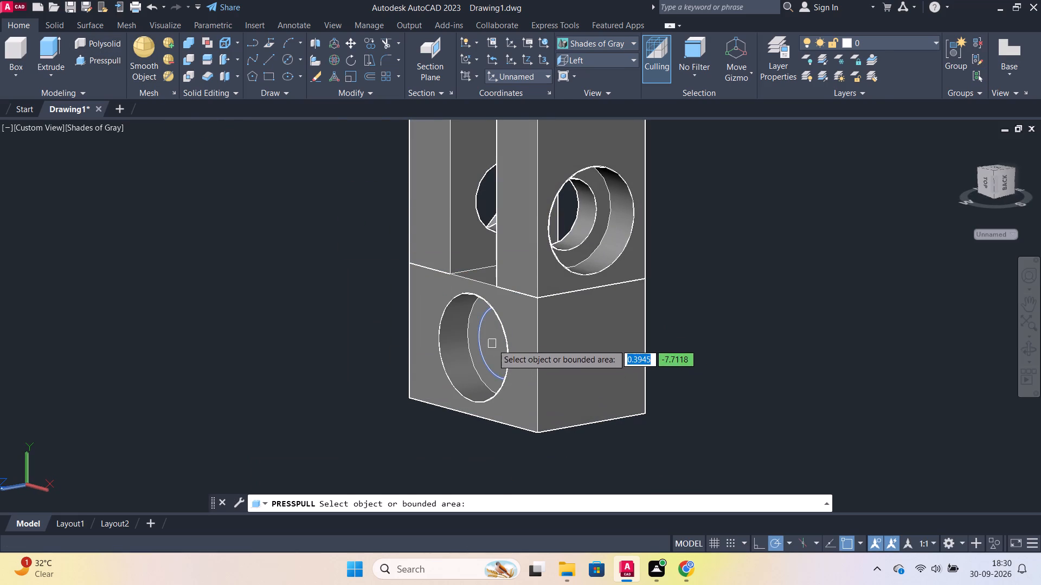
left_click(492, 344)
left_click(697, 346)
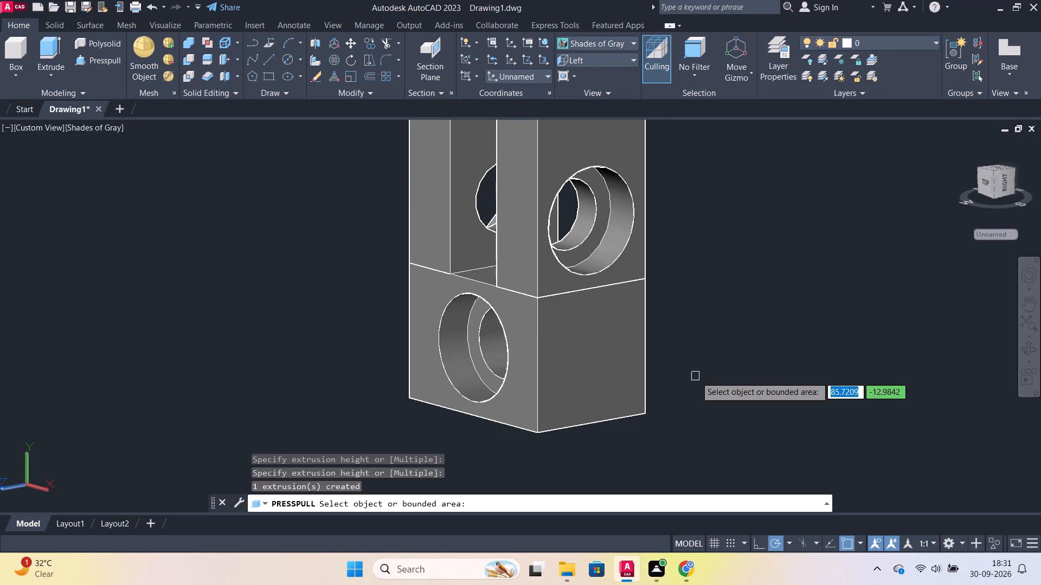
scroll(696, 377, "down", 1)
scroll(492, 447, "up", 1)
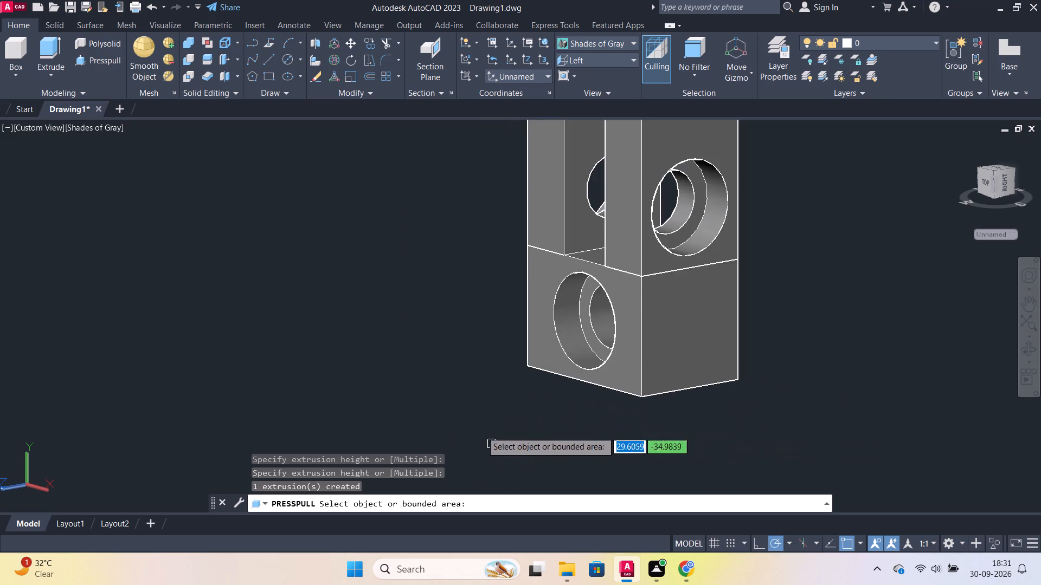
middle_click_drag(474, 406, 576, 435, "shift")
key("Escape")
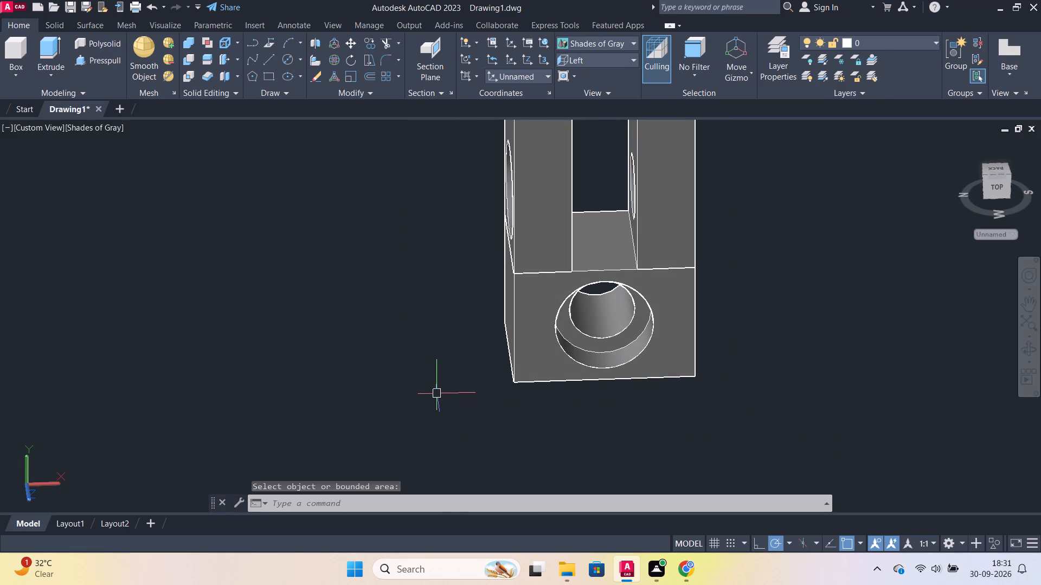
Examine the block's stepped hole and both uprights, including their arms and counterbored side holes, from several angles.
scroll(437, 392, "down", 1)
scroll(266, 369, "up", 1)
middle_click_drag(365, 372, 475, 424, "shift")
middle_click_drag(432, 389, 228, 413)
scroll(583, 430, "up", 2)
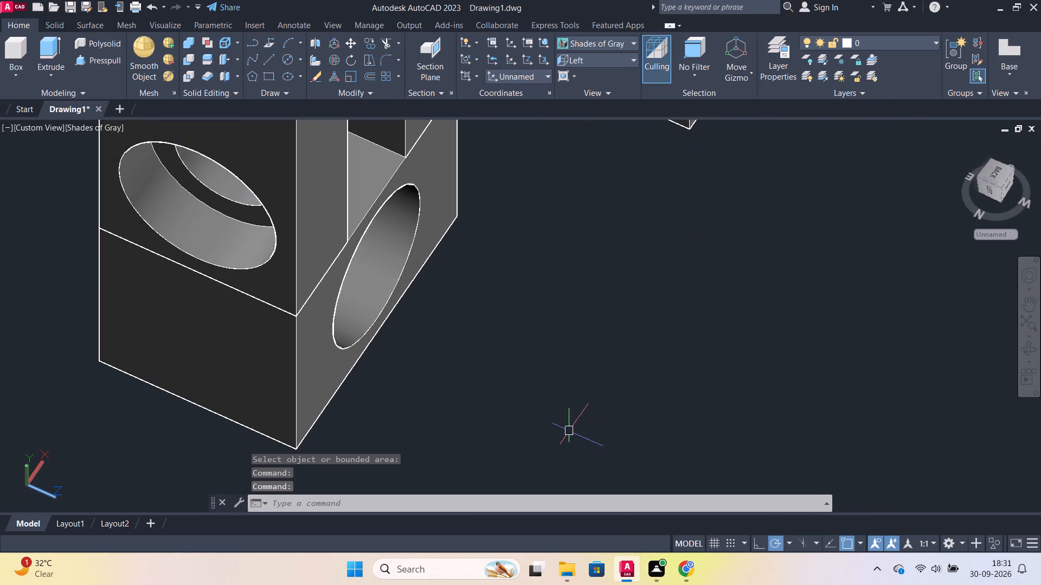
middle_click_drag(562, 421, 489, 396, "shift")
scroll(505, 409, "down", 1)
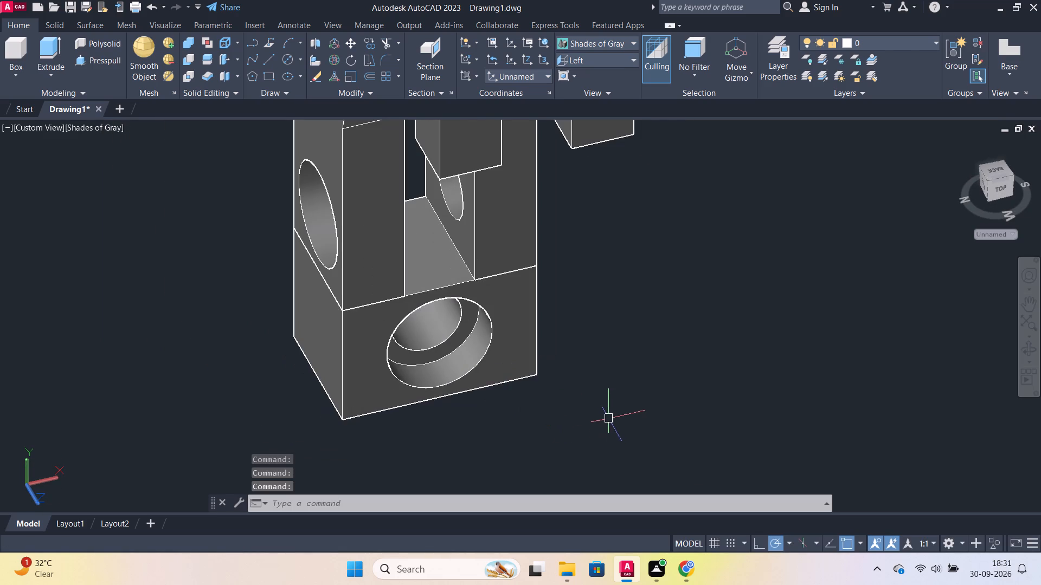
middle_click_drag(619, 349, 747, 584)
scroll(728, 495, "up", 2)
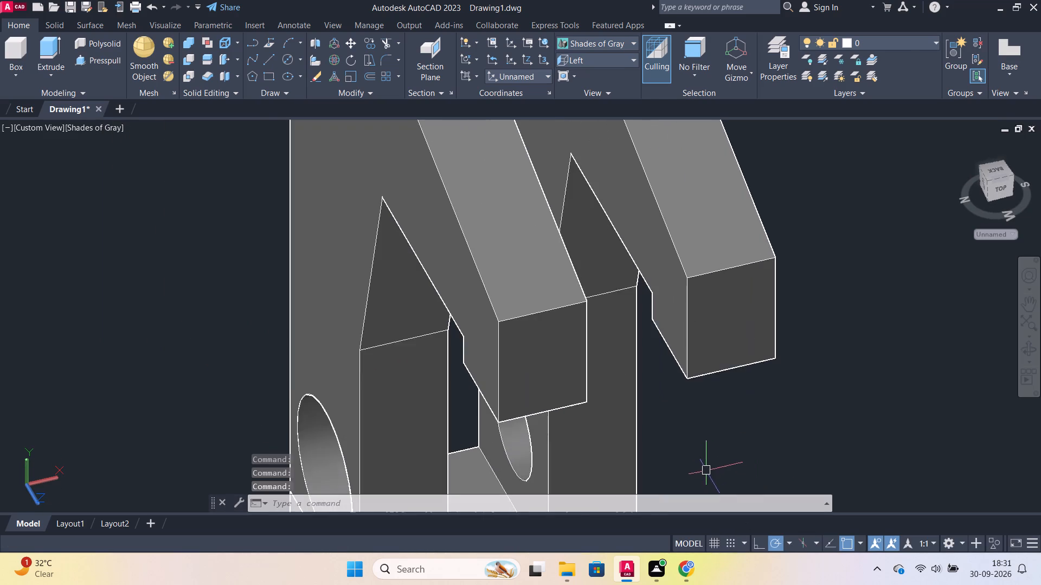
middle_click_drag(704, 471, 648, 476)
scroll(669, 481, "down", 2)
scroll(755, 444, "down", 2)
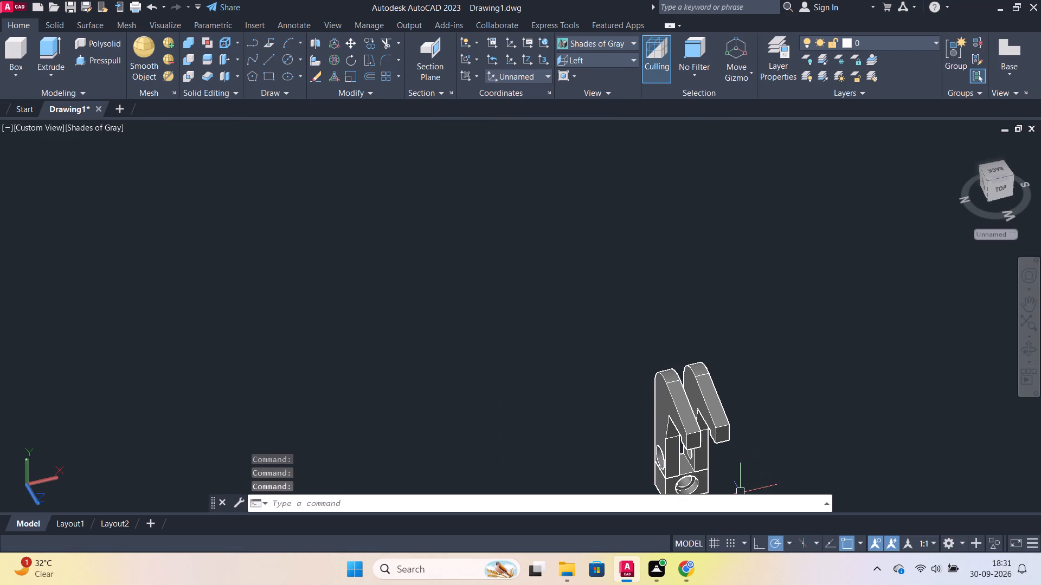
scroll(645, 460, "down", 2)
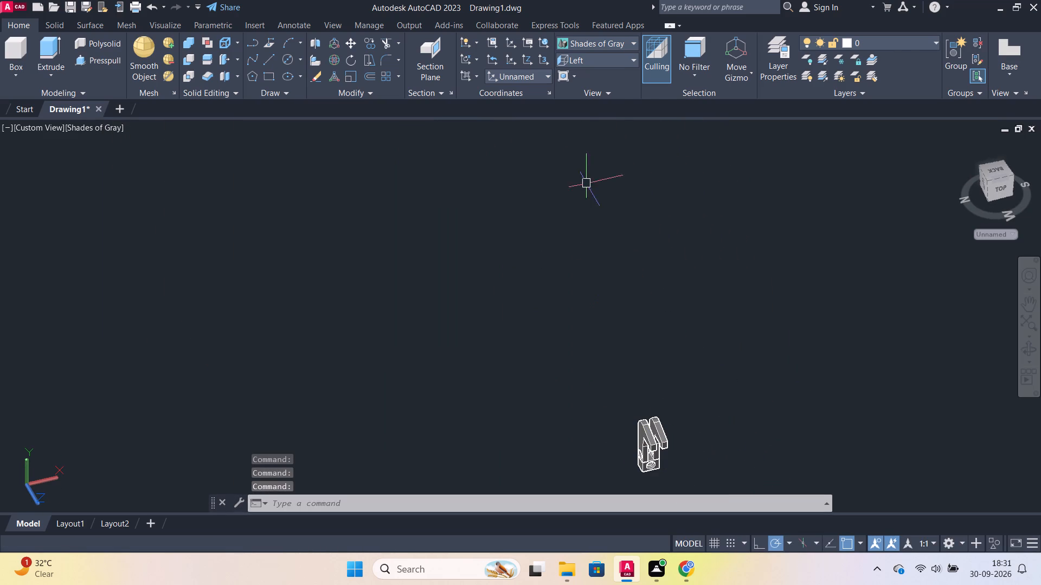
middle_click_drag(677, 435, 641, 287)
scroll(631, 267, "up", 3)
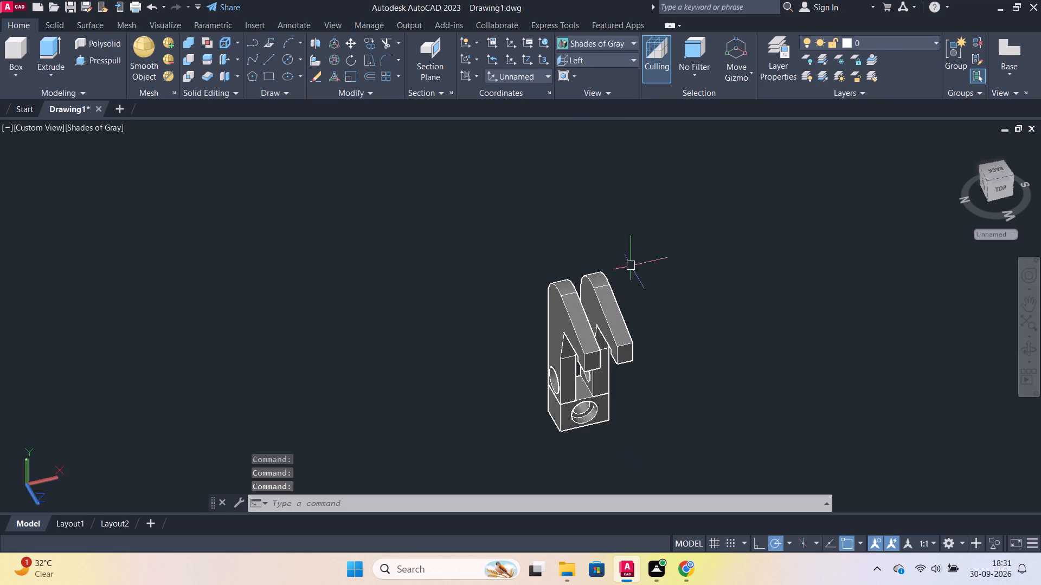
scroll(631, 266, "up", 3)
middle_click_drag(645, 342, 677, 234)
middle_click_drag(468, 378, 520, 303, "shift")
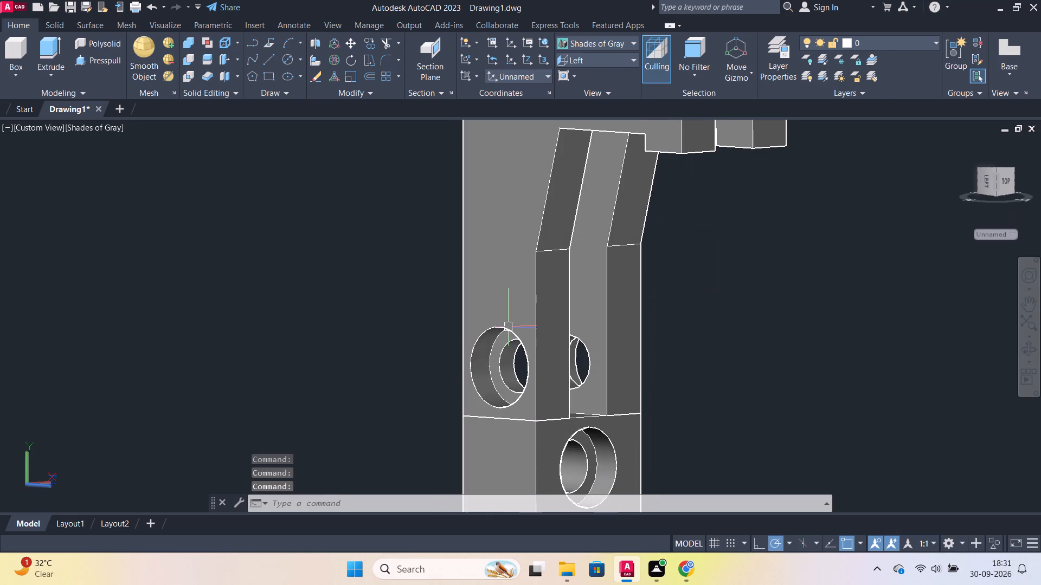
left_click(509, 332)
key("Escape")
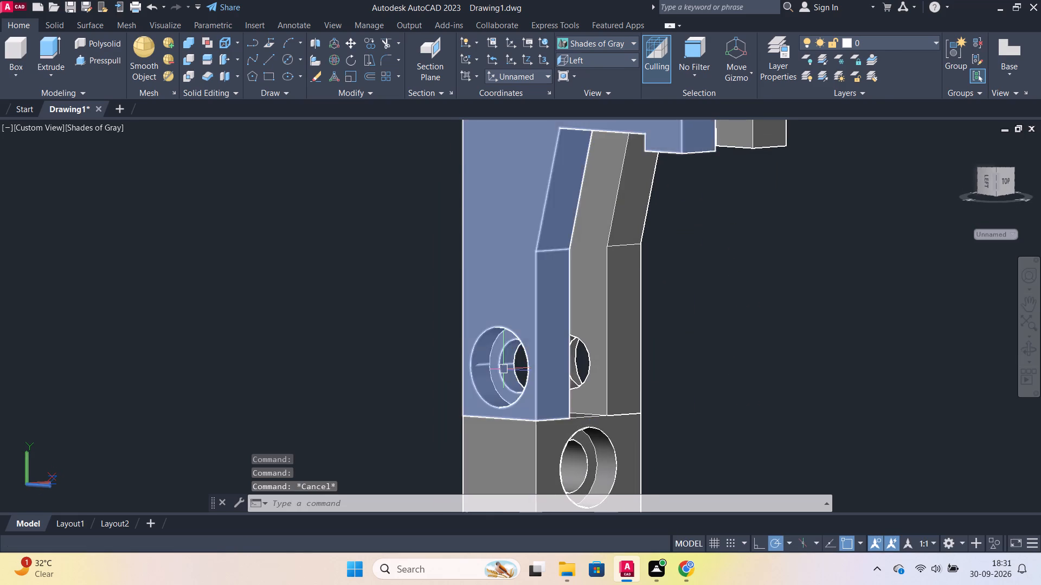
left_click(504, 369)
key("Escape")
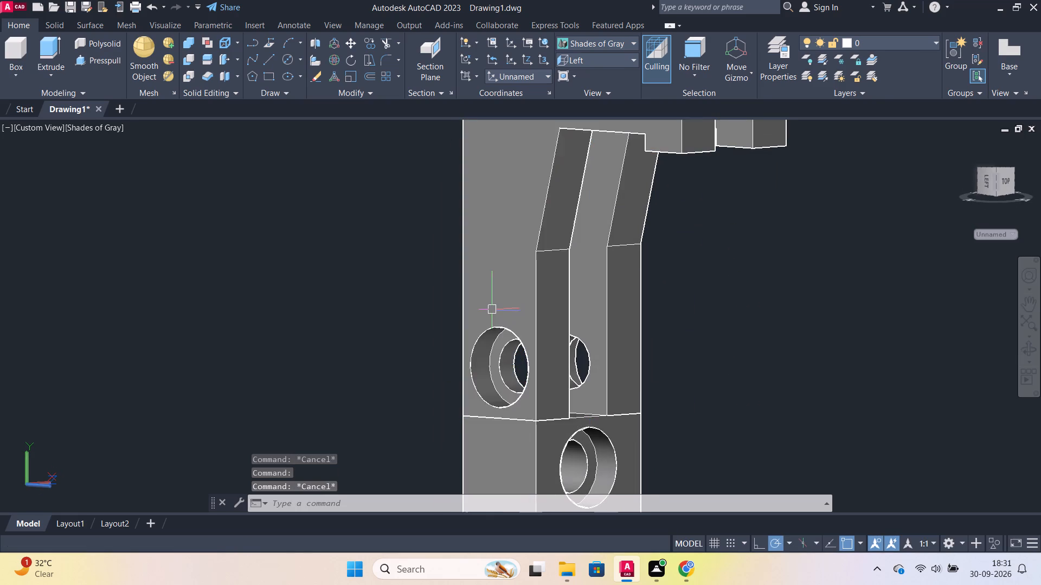
Presspull the ring-shaped counterbore floor on one upright's outer side outward, flush with that upright's outer face.
left_click(104, 61)
left_click(485, 370)
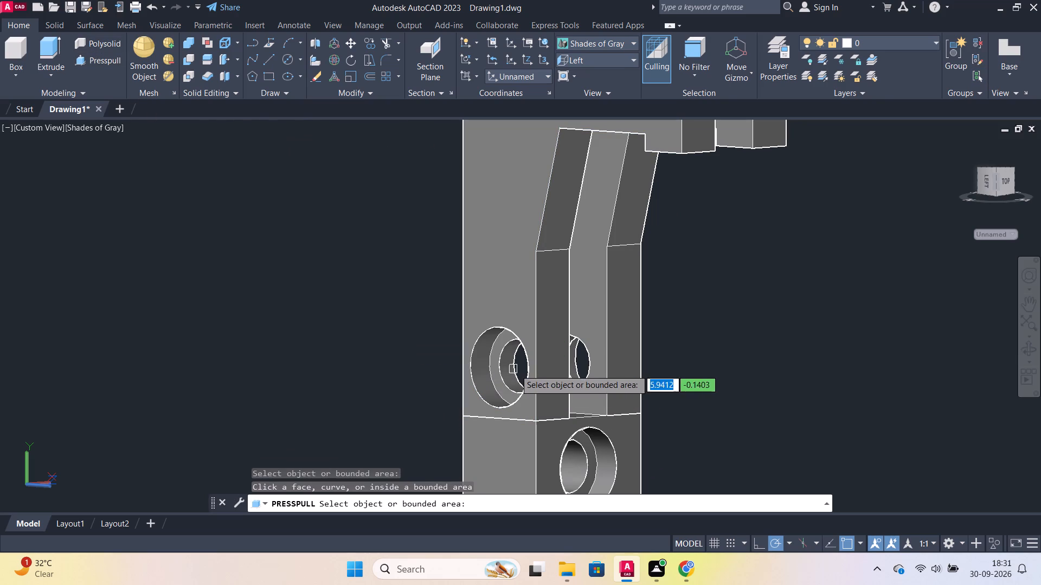
left_click(522, 359)
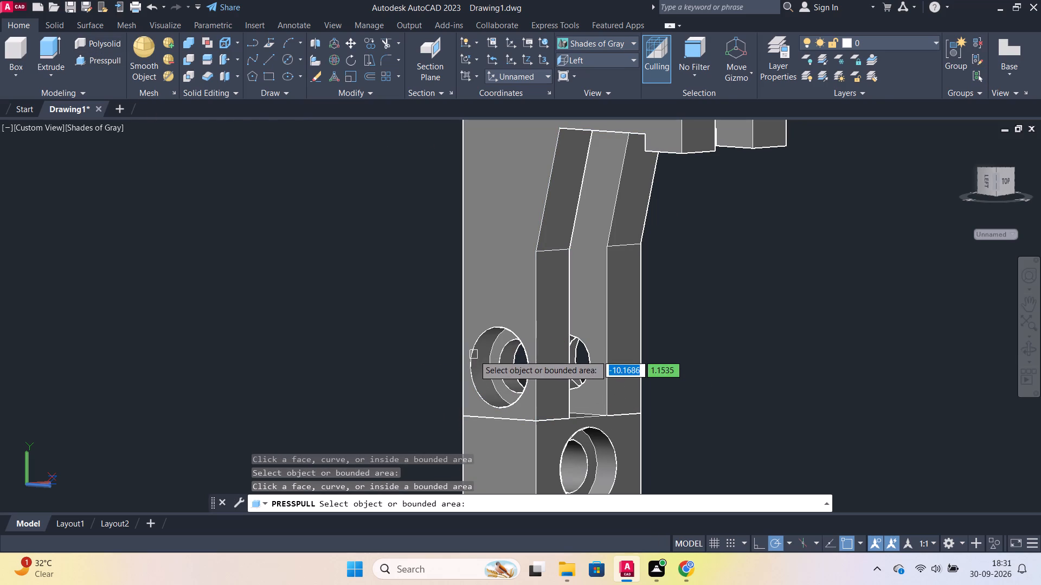
left_click(474, 355)
left_click(507, 333)
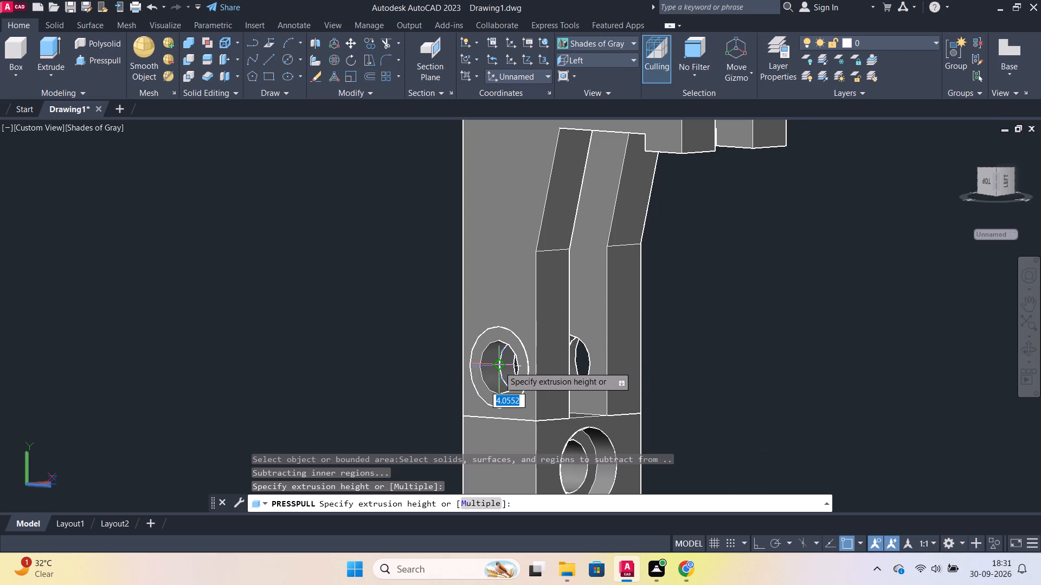
left_click(499, 366)
key("Escape")
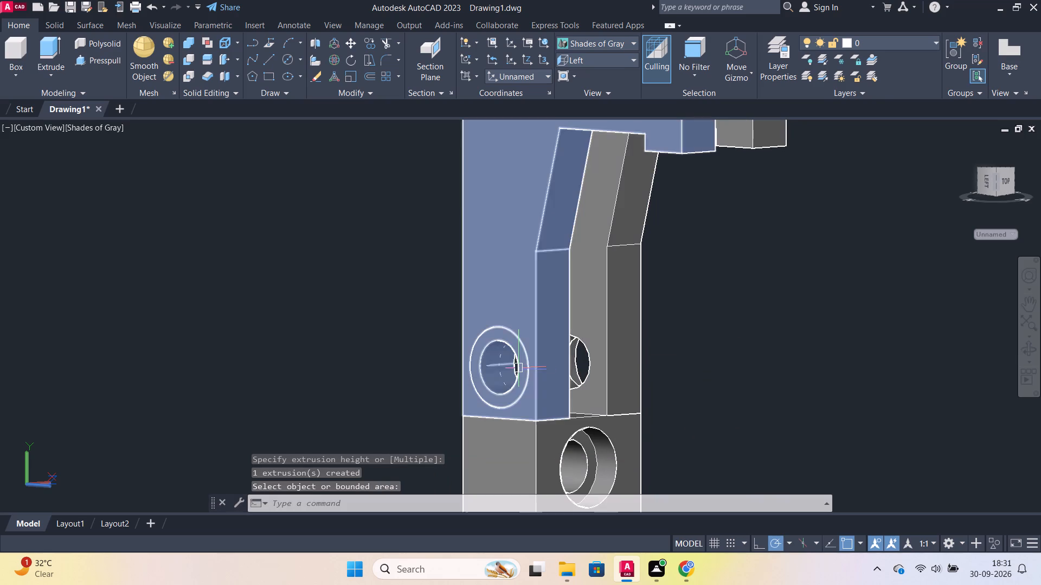
Presspull the ring-shaped counterbore floor on the opposite upright outward, flush with that upright's outer face.
key("space")
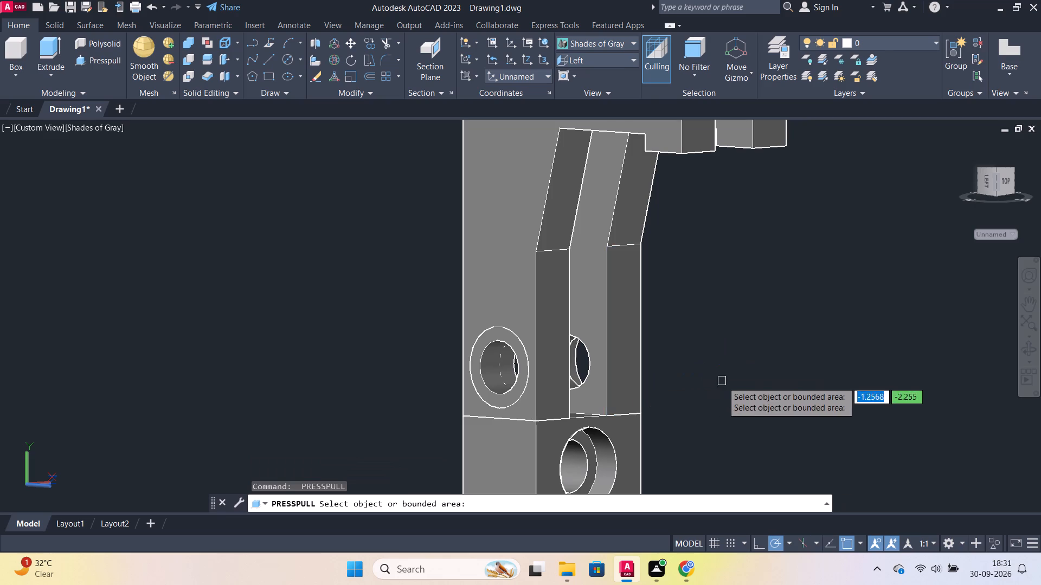
middle_click_drag(682, 400, 470, 362, "shift")
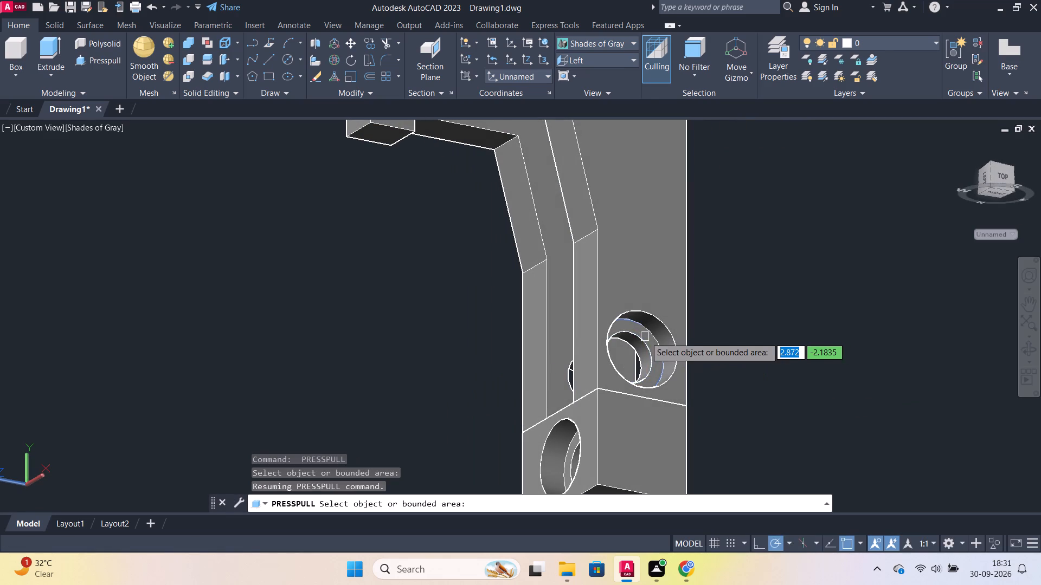
left_click(645, 342)
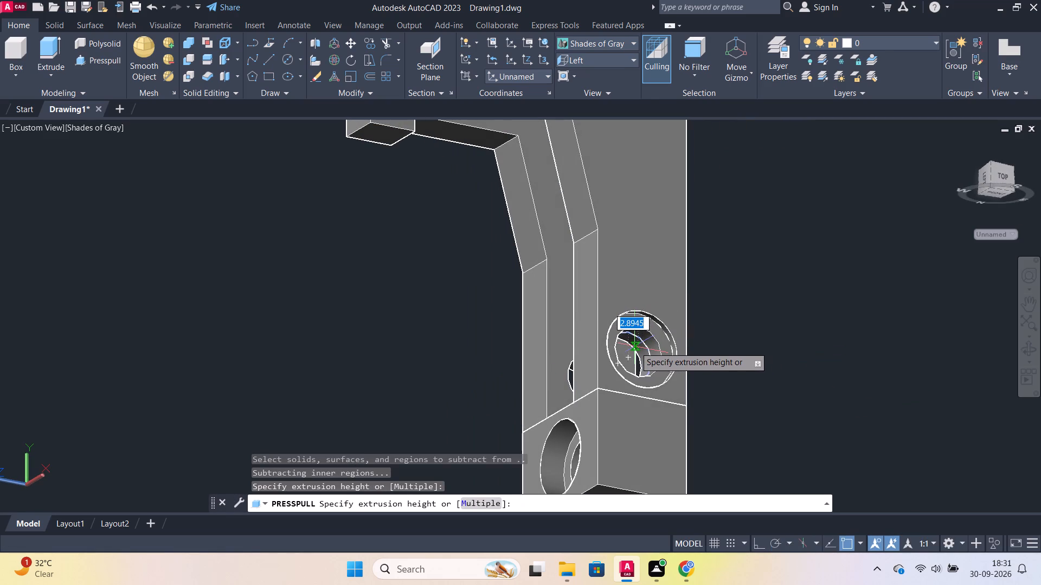
left_click(641, 346)
key("Escape")
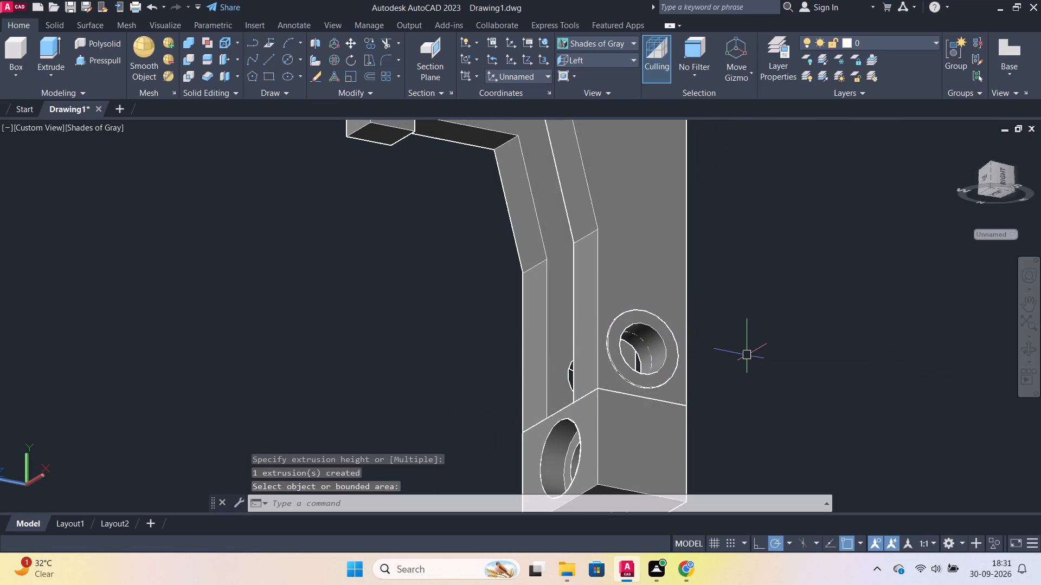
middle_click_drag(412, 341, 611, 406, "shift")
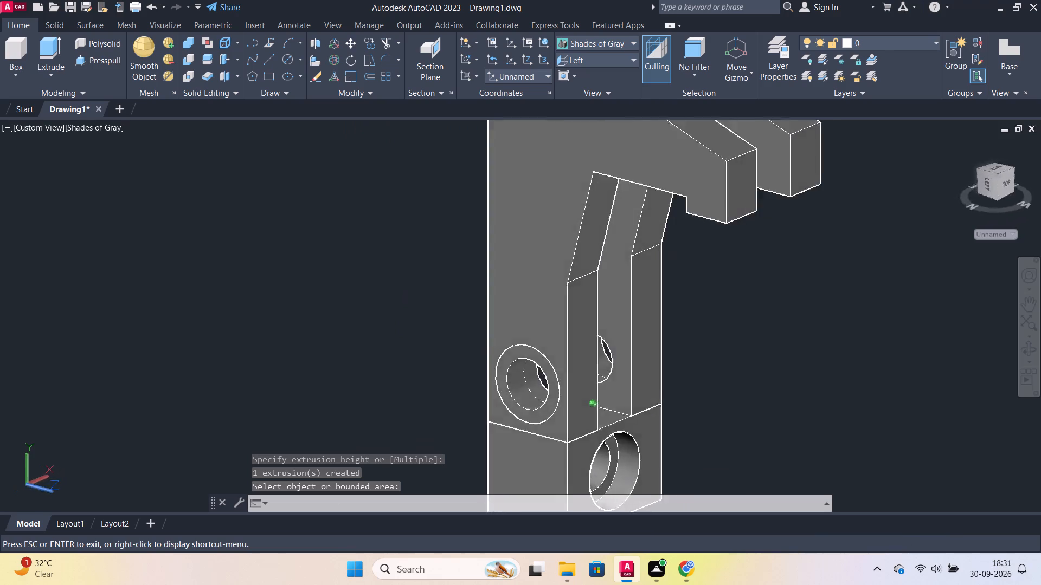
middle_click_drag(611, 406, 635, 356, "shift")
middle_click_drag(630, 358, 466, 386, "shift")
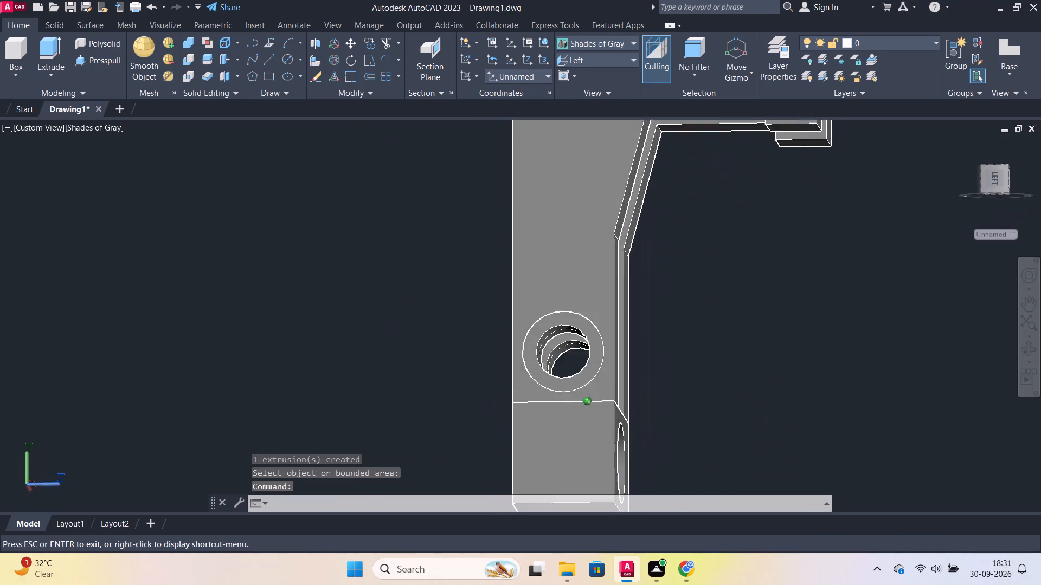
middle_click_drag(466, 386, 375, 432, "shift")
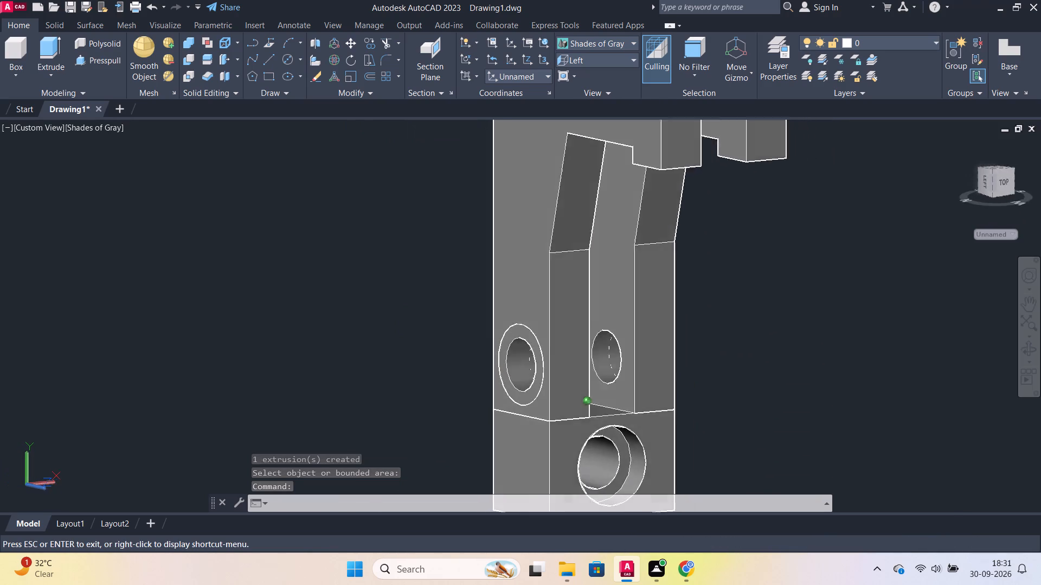
Undo the two presspulls that filled the ring-shaped counterbore floors on the uprights' outer sides.
middle_click_drag(375, 432, 318, 408, "shift")
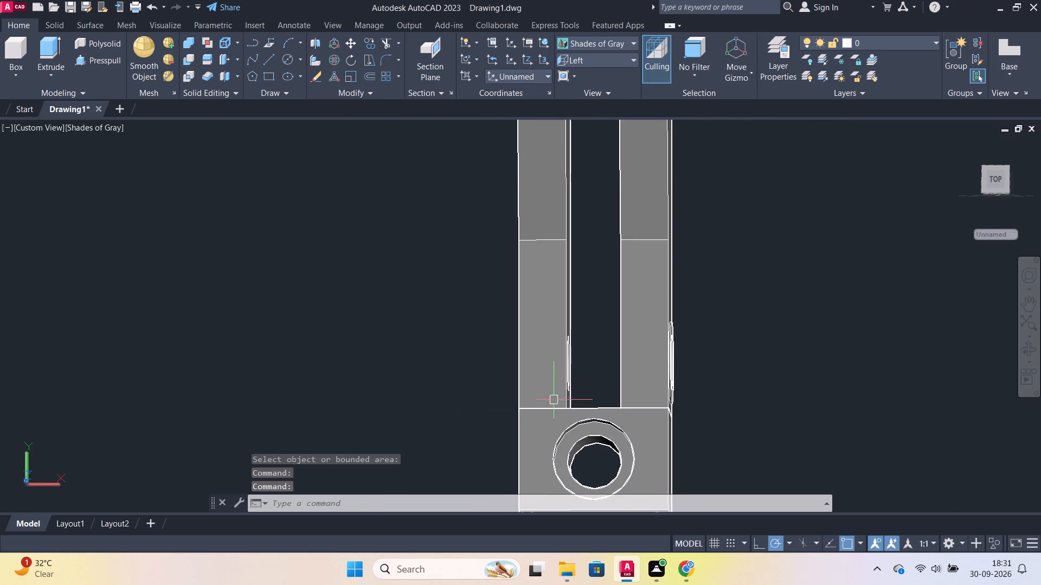
scroll(770, 392, "up", 2)
scroll(695, 365, "up", 1)
middle_click_drag(605, 358, 572, 393, "shift")
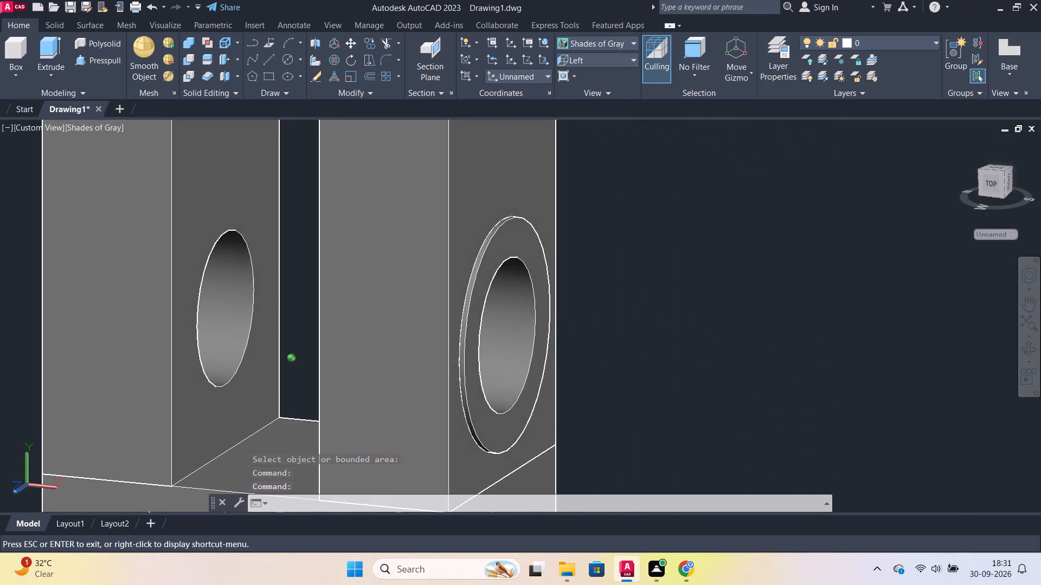
middle_click_drag(572, 393, 557, 395, "shift")
key("ctrl+z")
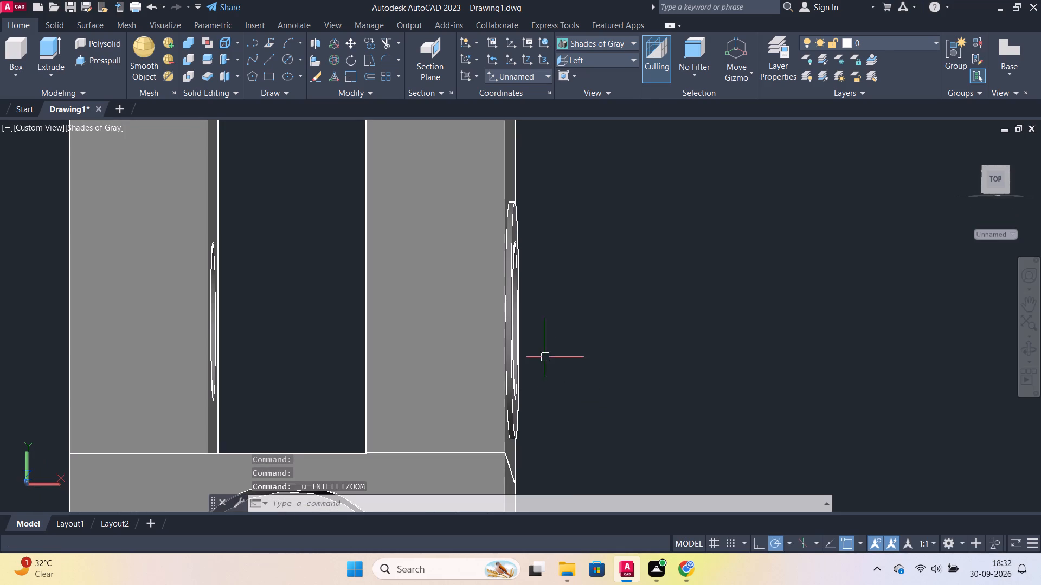
key("ctrl+z")
key("ctrl+z")
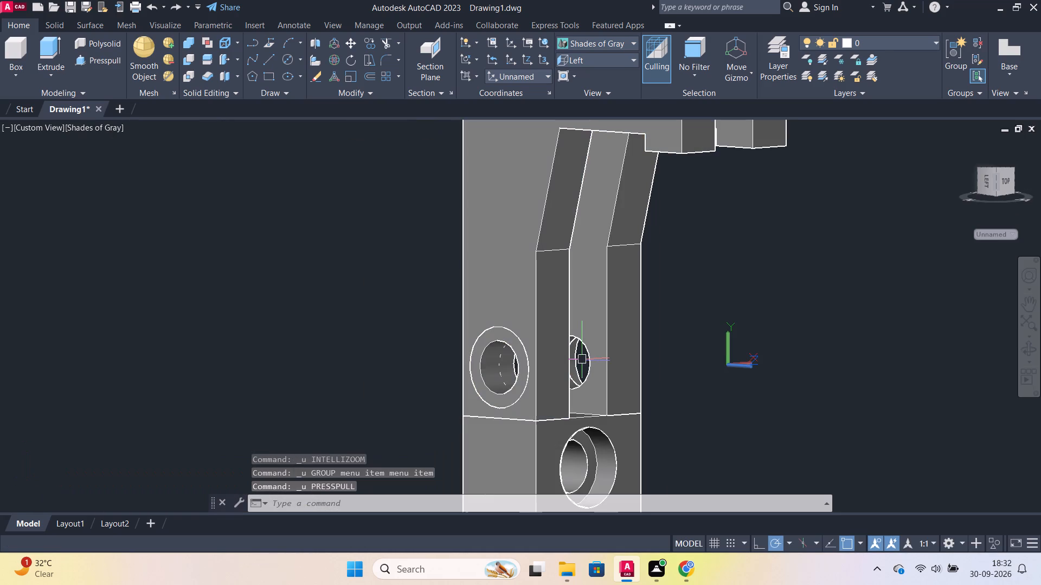
key("ctrl+z")
left_click(505, 354)
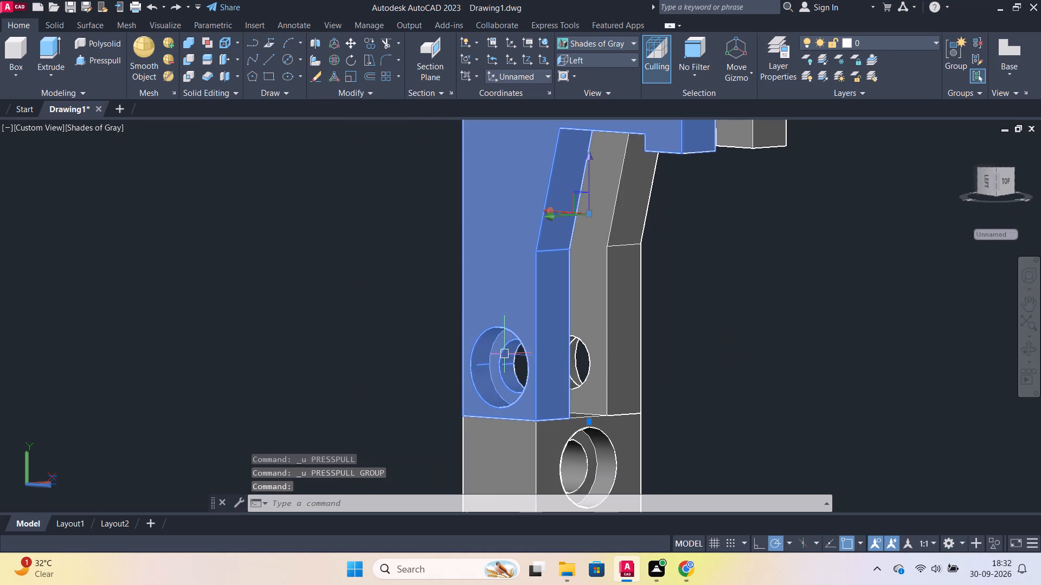
key("Escape")
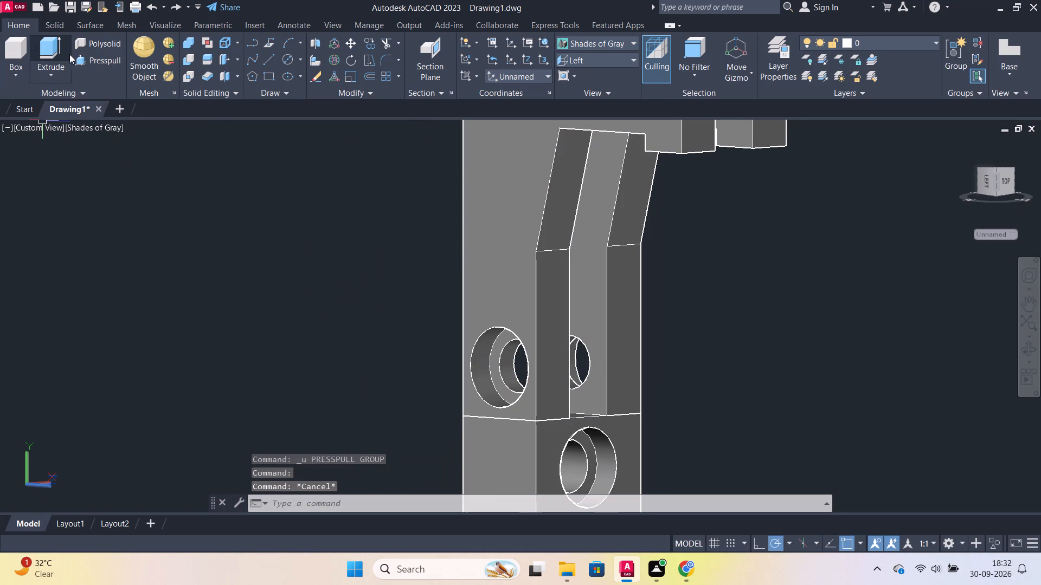
Presspull the inner hole's circle at one upright's counterbore floor outward by 4 as a solid cylinder.
left_click(100, 60)
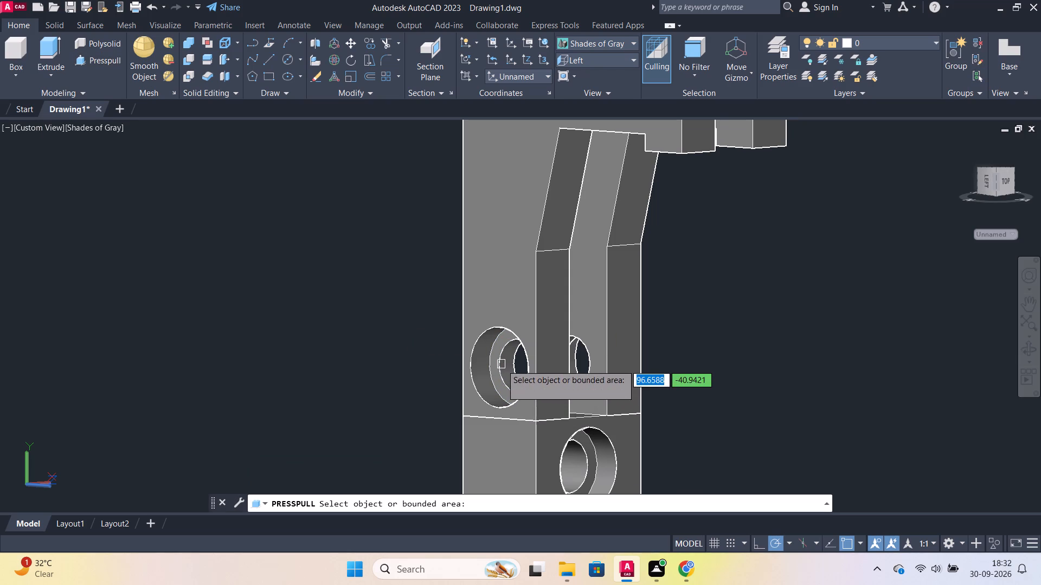
left_click(509, 347)
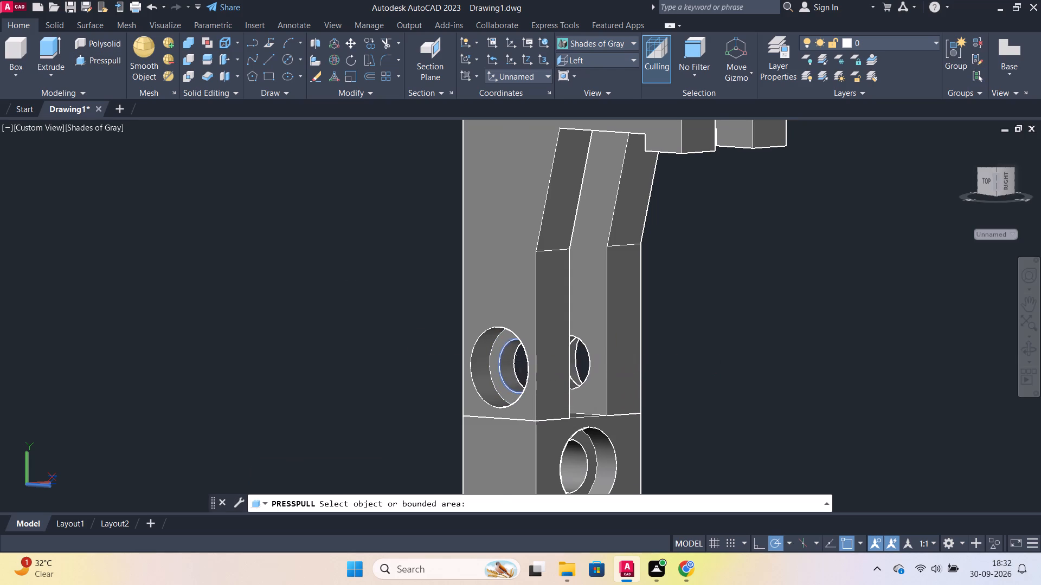
scroll(498, 350, "up", 2)
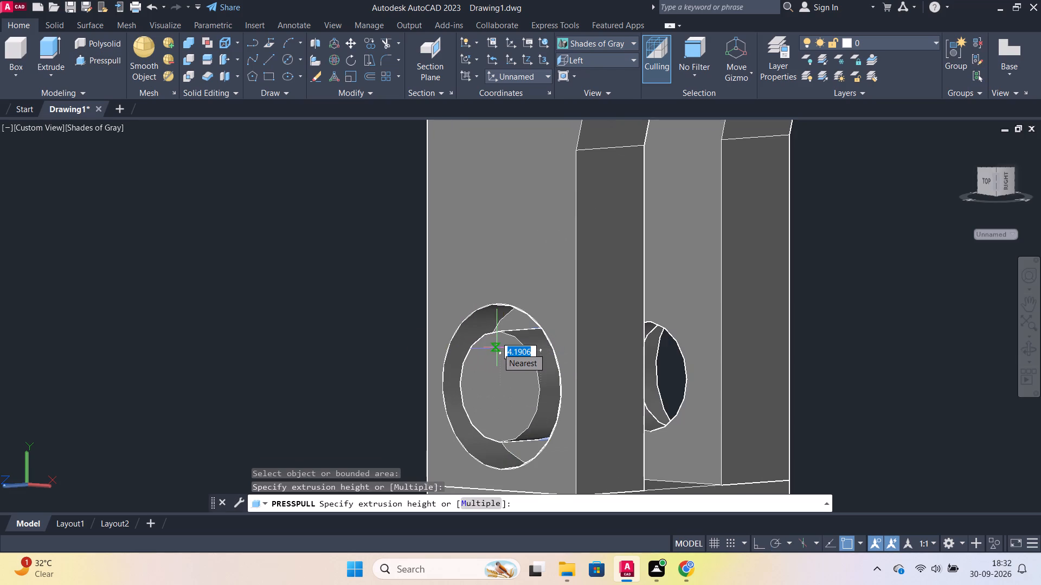
middle_click_drag(514, 354, 511, 354, "shift")
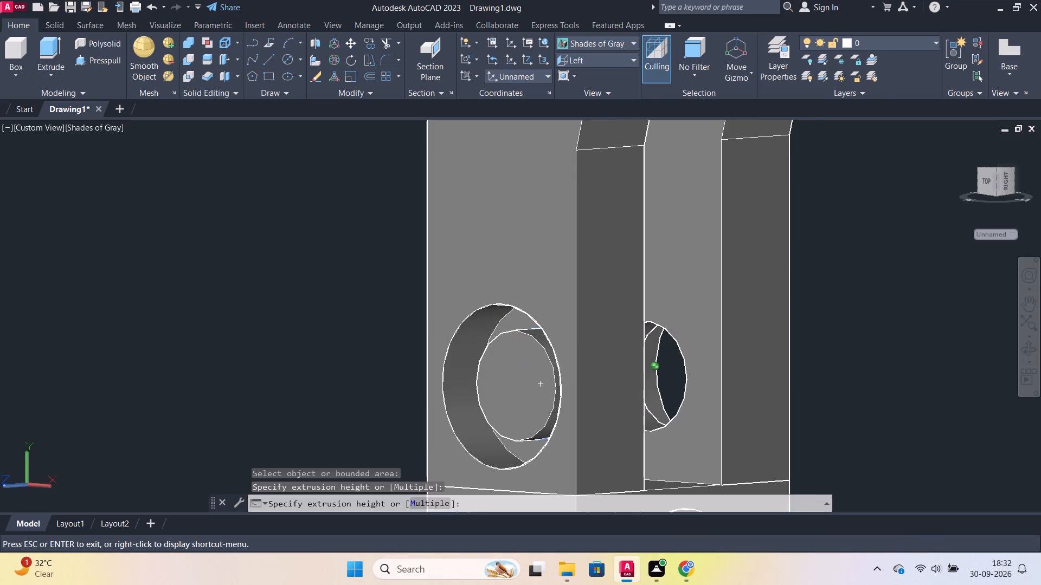
middle_click_drag(511, 354, 445, 352, "shift")
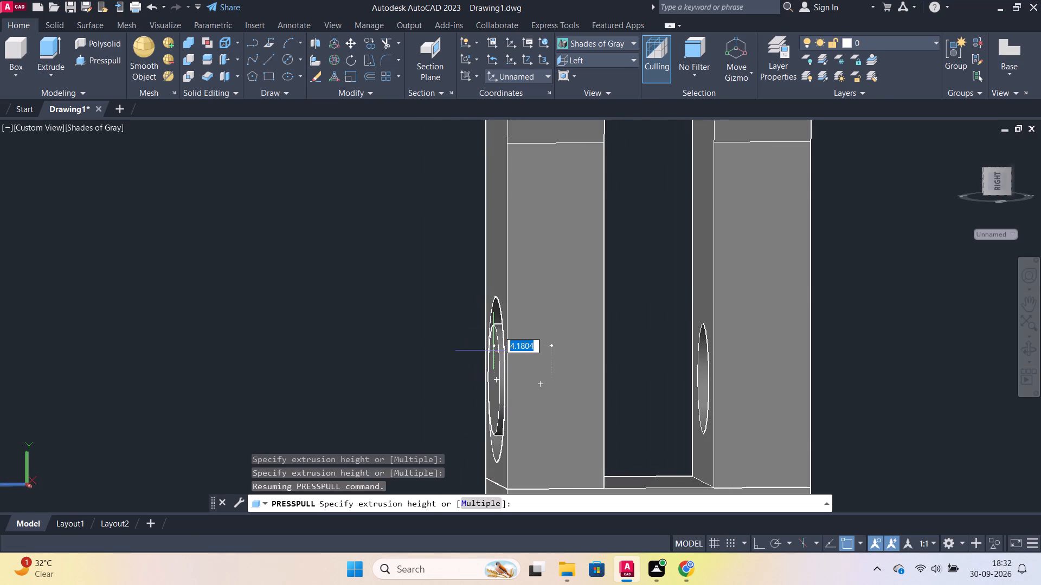
key("4")
key("Return")
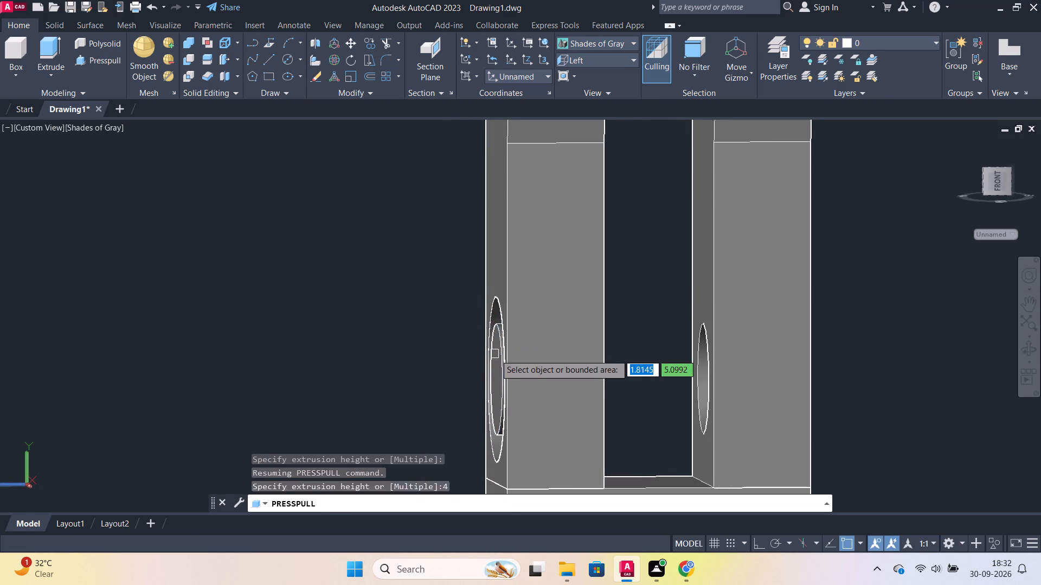
Presspull the ring-shaped counterbore floor around that cylinder outward by 4.
scroll(379, 390, "up", 1)
middle_click_drag(383, 388, 413, 388, "shift")
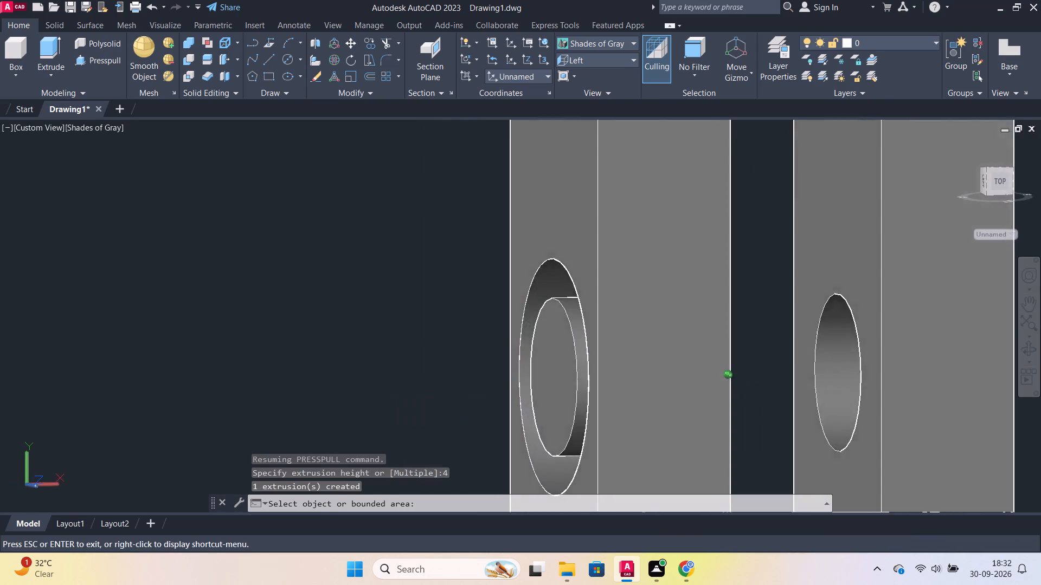
middle_click_drag(413, 388, 501, 390, "shift")
left_click(651, 294)
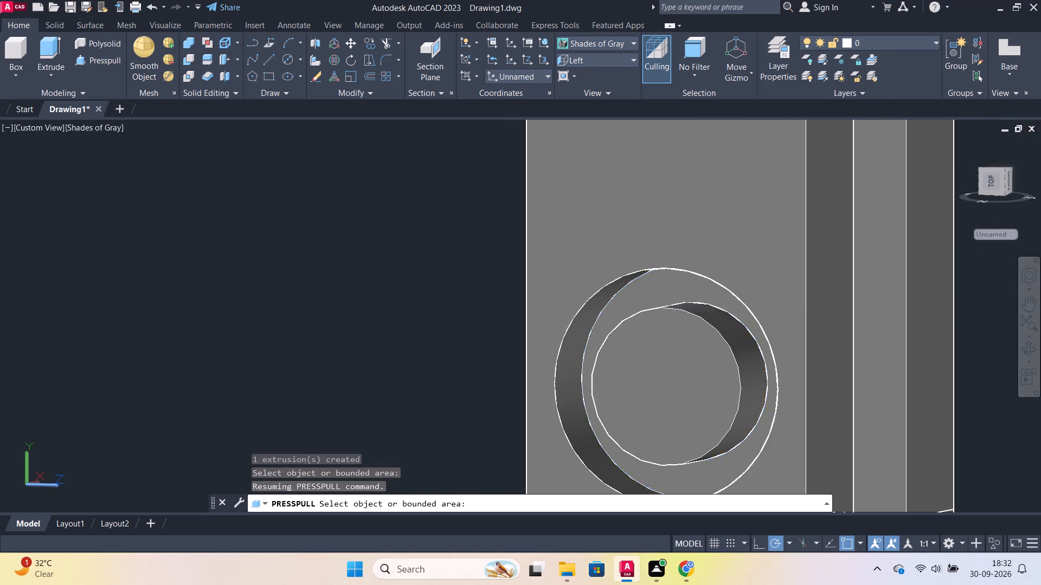
key("4")
key("Return")
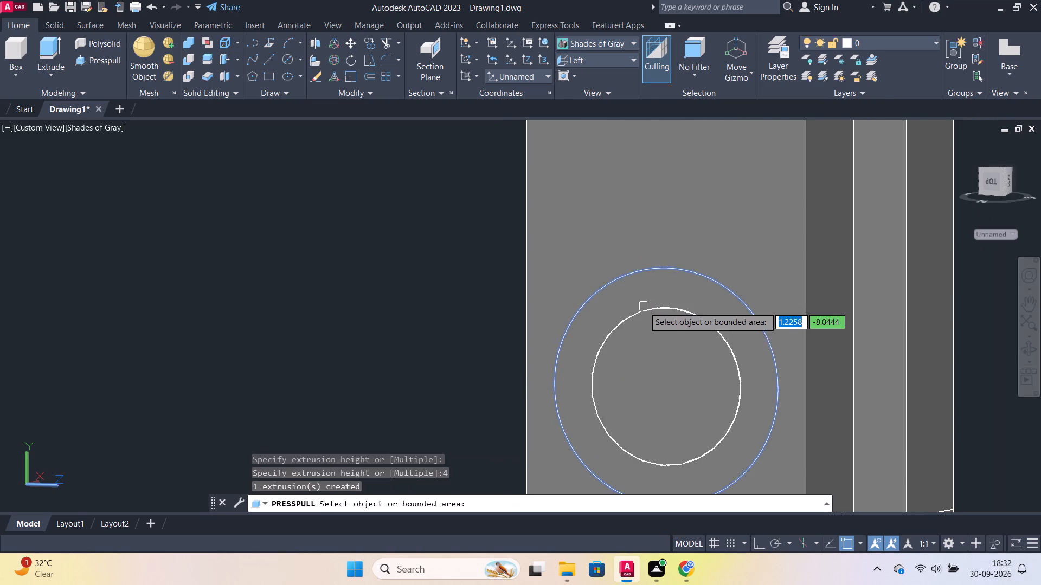
key("Escape")
Presspull the inner hole's circle at the opposite upright's counterbore floor outward by 4 as a solid cylinder.
scroll(474, 382, "down", 1)
middle_click_drag(475, 382, 467, 382, "shift")
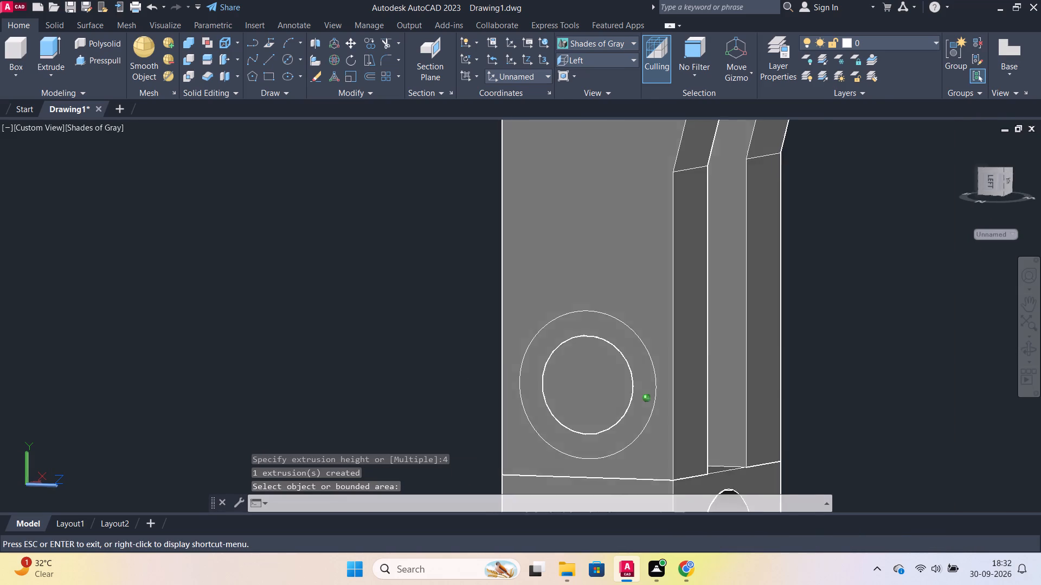
middle_click_drag(467, 382, 356, 378, "shift")
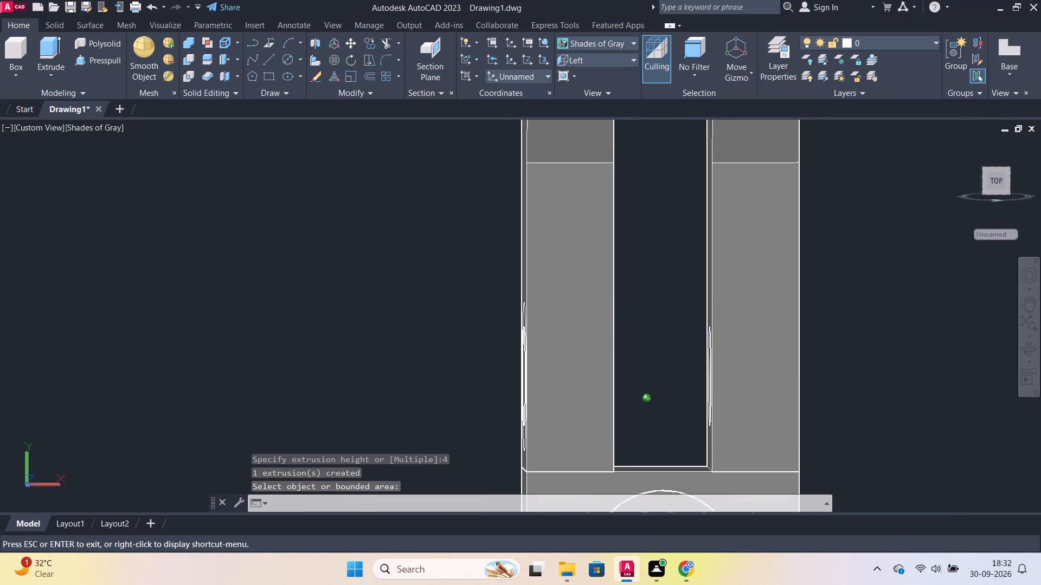
middle_click_drag(356, 378, 691, 412, "shift")
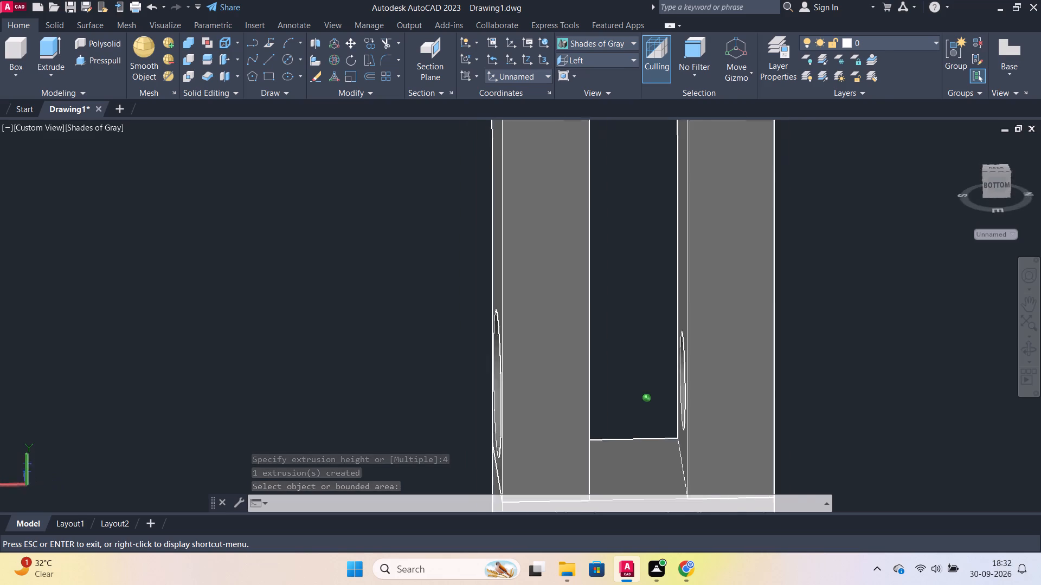
middle_click_drag(691, 412, 811, 378, "shift")
middle_click_drag(824, 397, 808, 399)
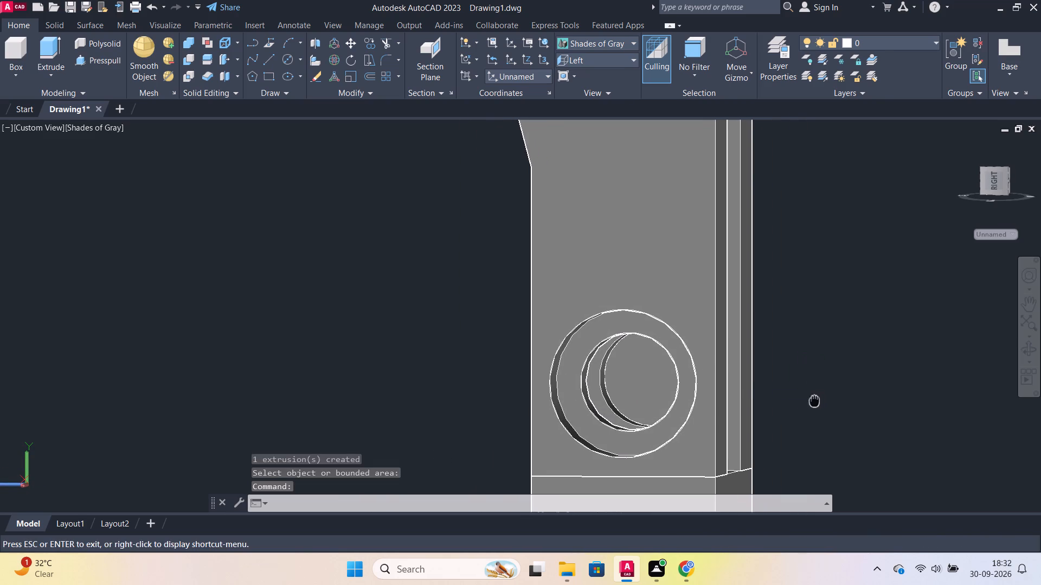
middle_click_drag(808, 399, 693, 394)
scroll(753, 373, "down", 1)
middle_click_drag(750, 373, 669, 374, "shift")
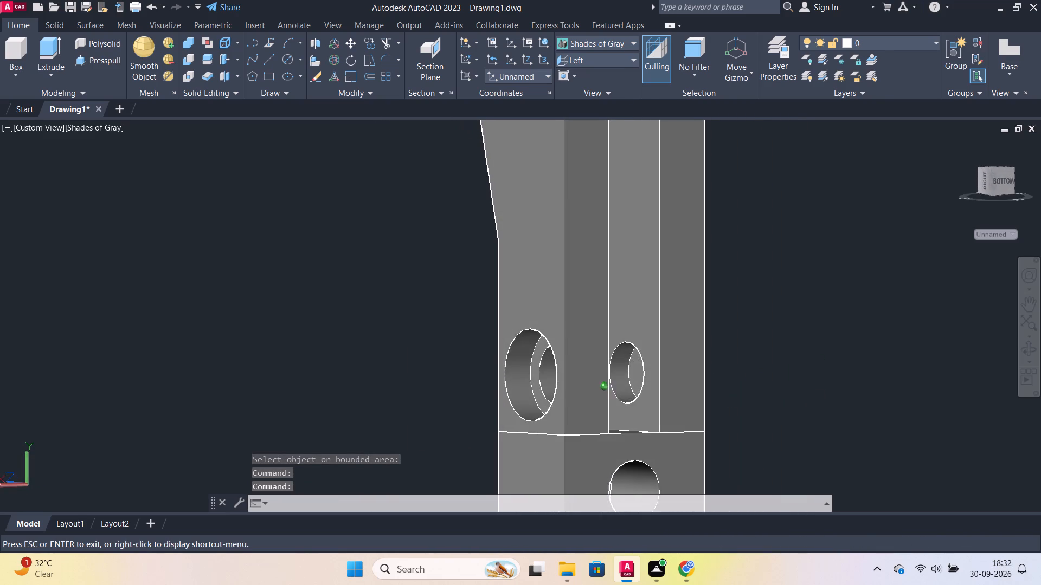
middle_click_drag(669, 374, 679, 382, "shift")
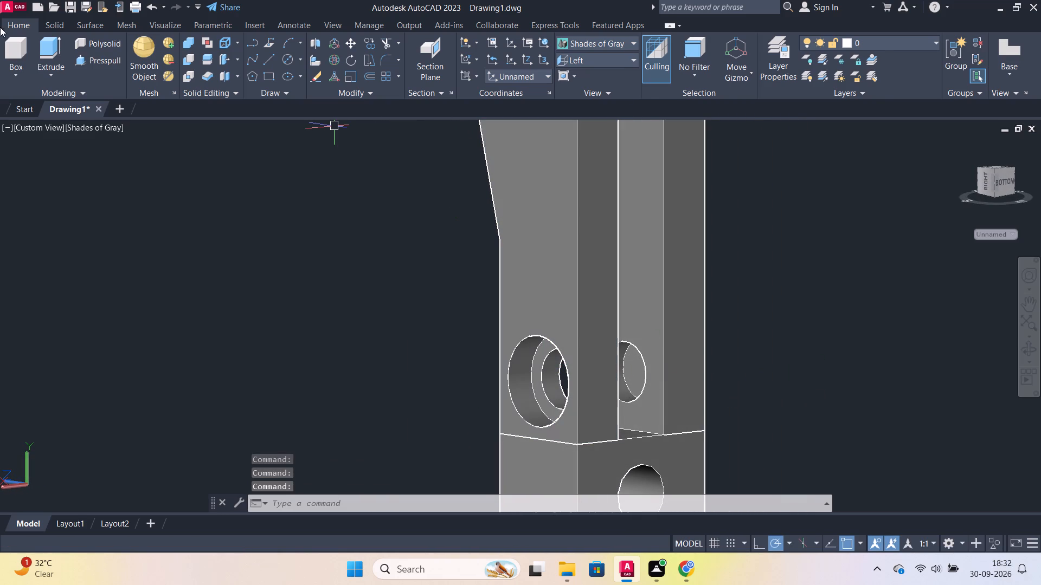
left_click(93, 54)
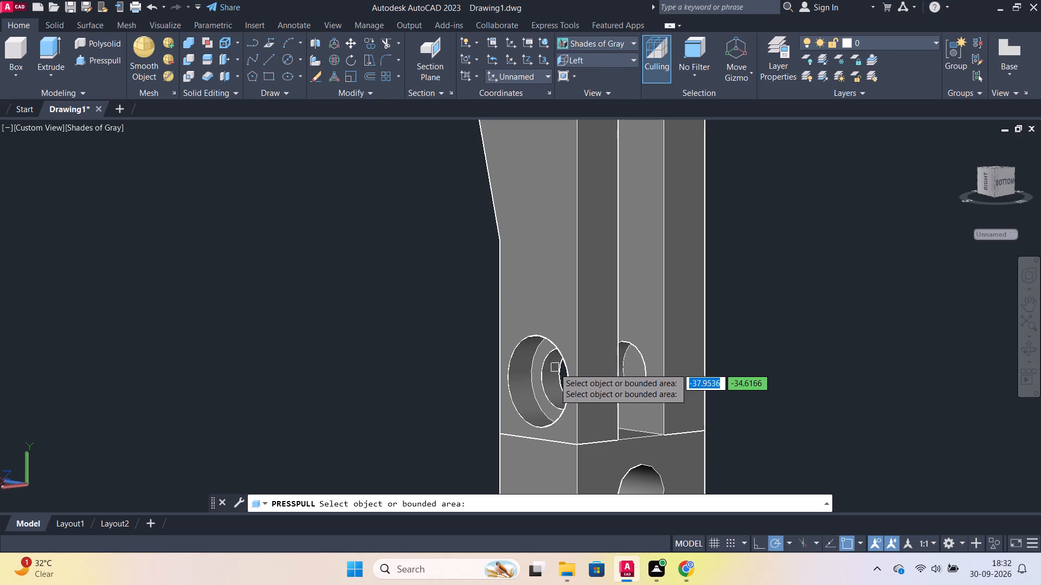
left_click(547, 364)
left_click(543, 360)
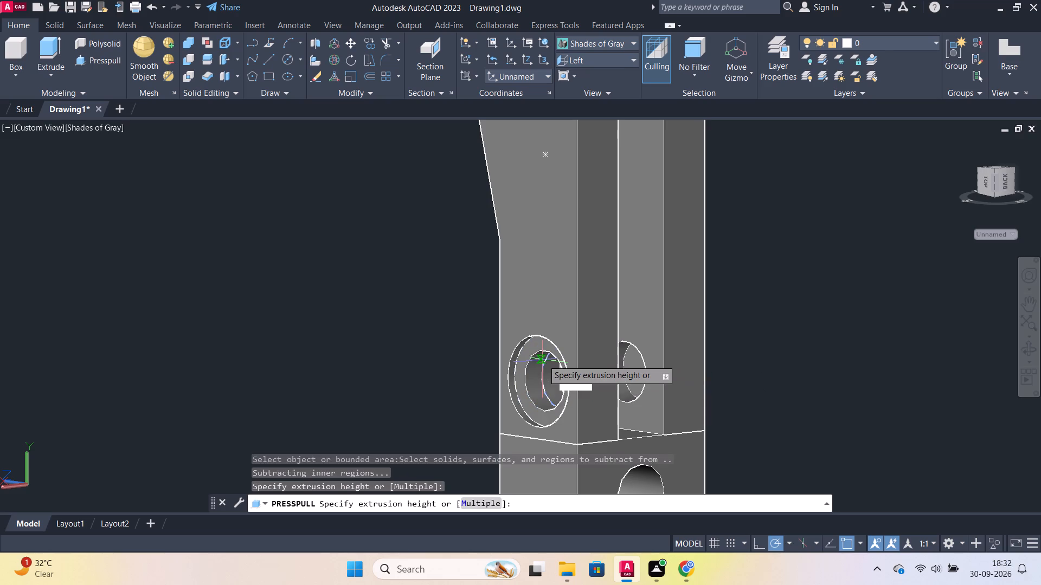
key("Escape")
left_click(544, 366)
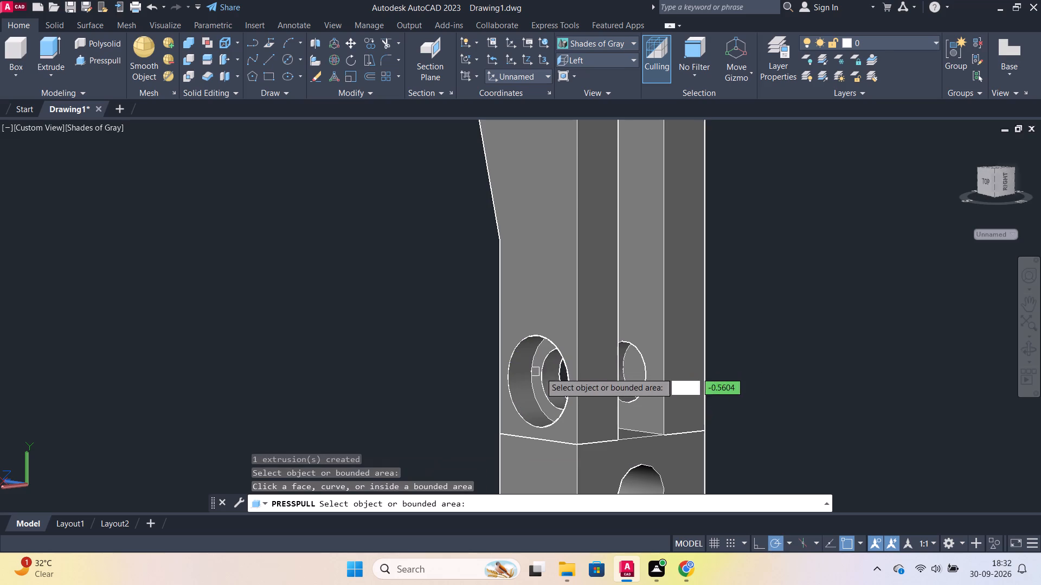
left_click(551, 355)
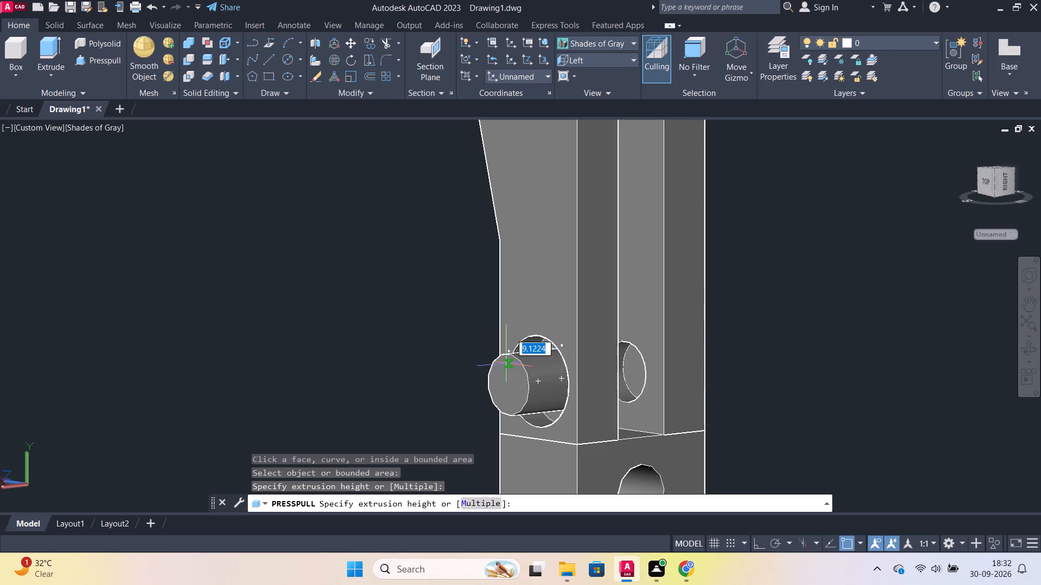
key("4")
key("Return")
Presspull the ring-shaped counterbore floor around the opposite upright's cylinder outward by 4.
scroll(530, 355, "up", 2)
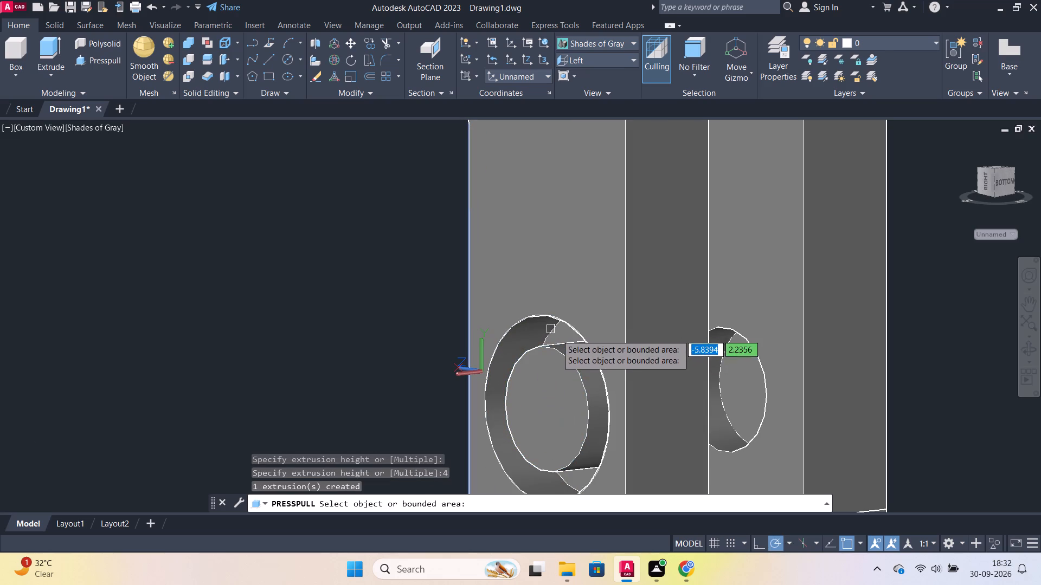
left_click(557, 335)
key("4")
key("Return")
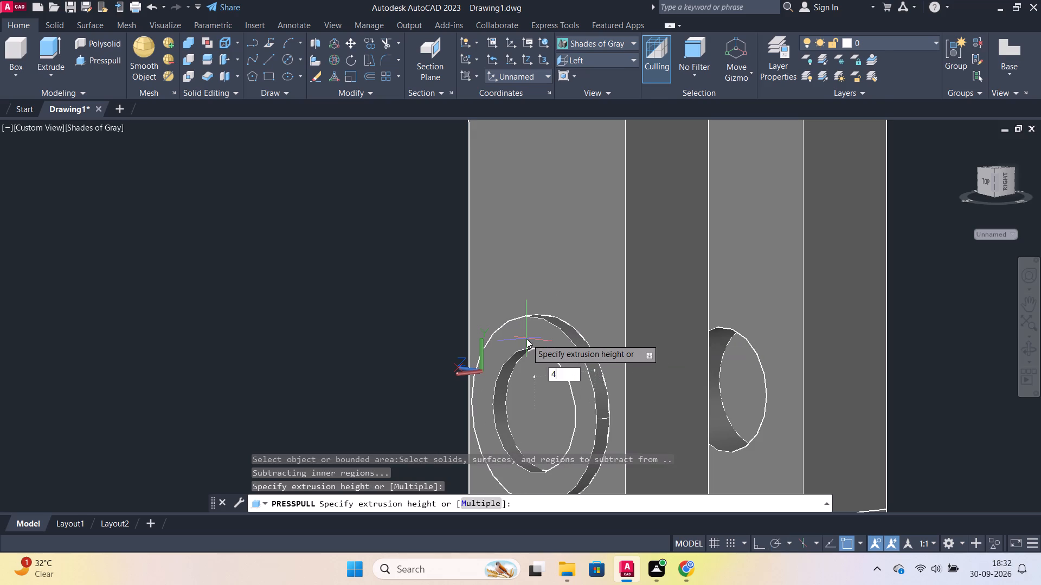
key("Escape")
scroll(442, 343, "down", 1)
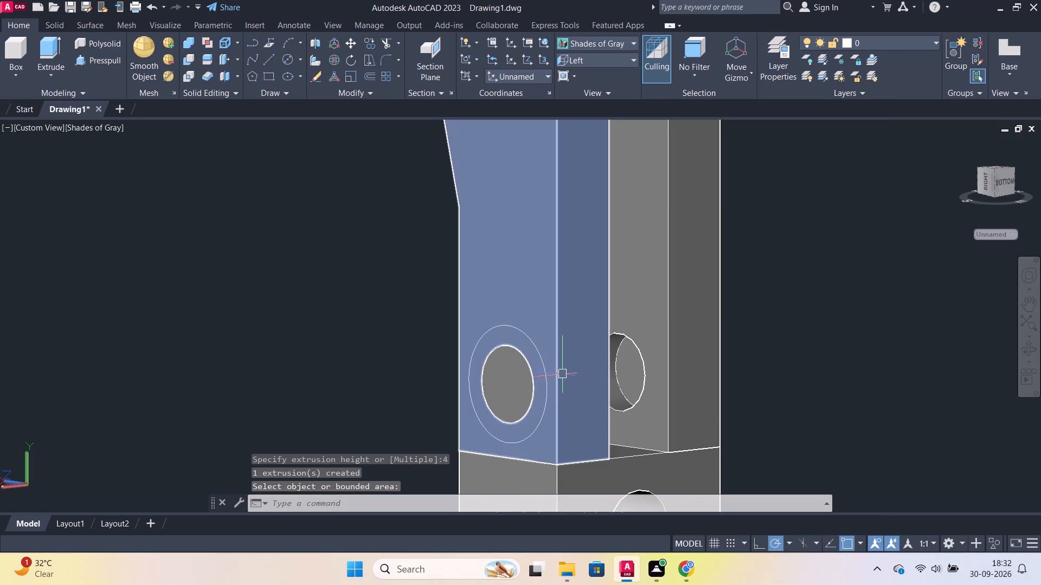
left_click(529, 366)
key("Escape")
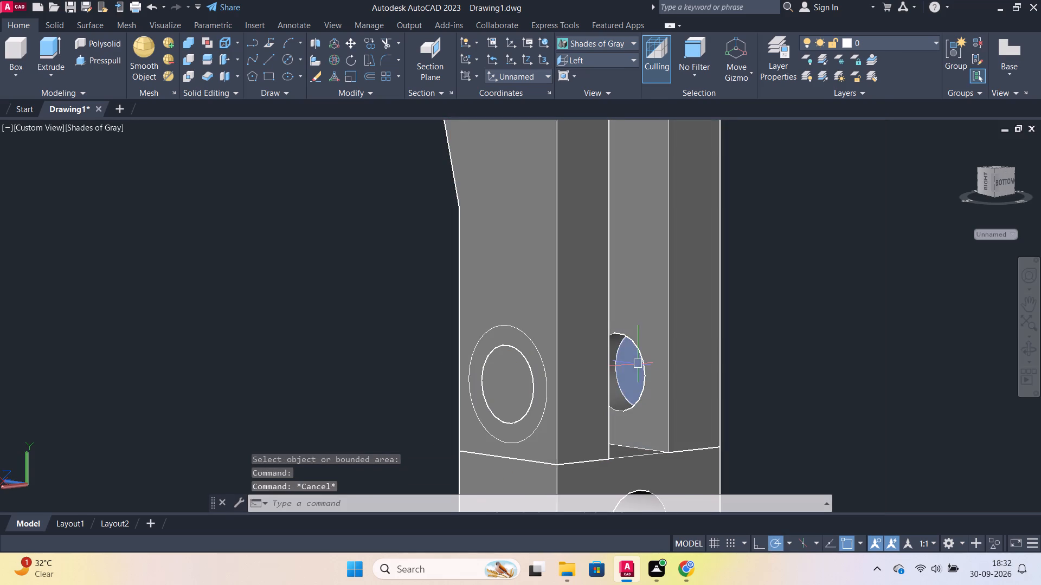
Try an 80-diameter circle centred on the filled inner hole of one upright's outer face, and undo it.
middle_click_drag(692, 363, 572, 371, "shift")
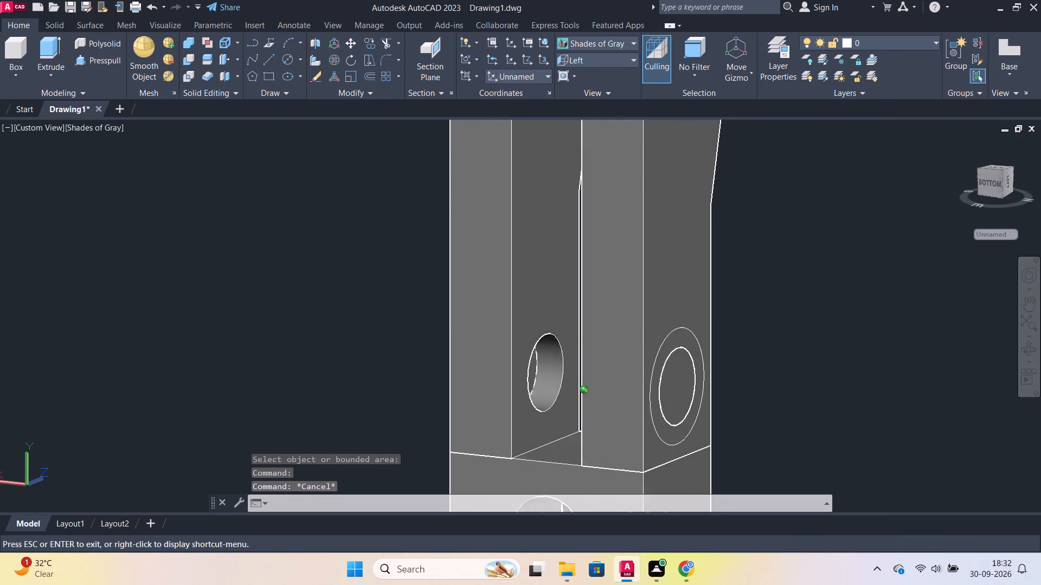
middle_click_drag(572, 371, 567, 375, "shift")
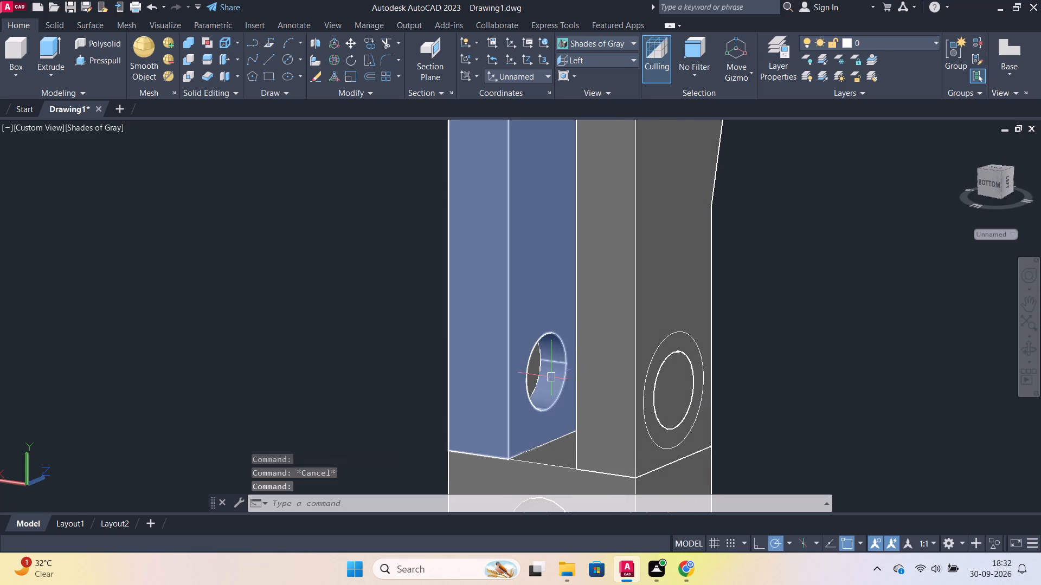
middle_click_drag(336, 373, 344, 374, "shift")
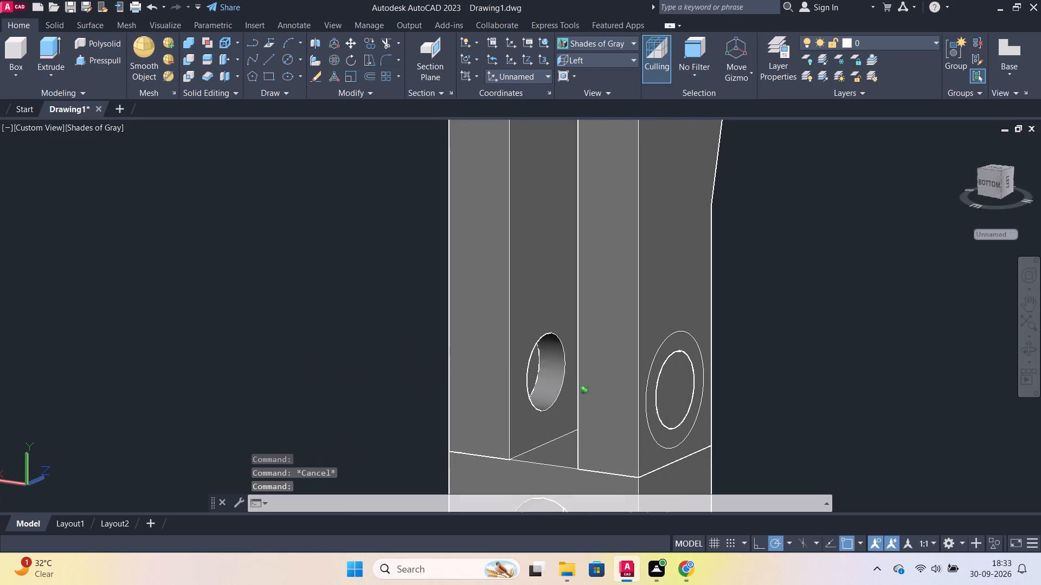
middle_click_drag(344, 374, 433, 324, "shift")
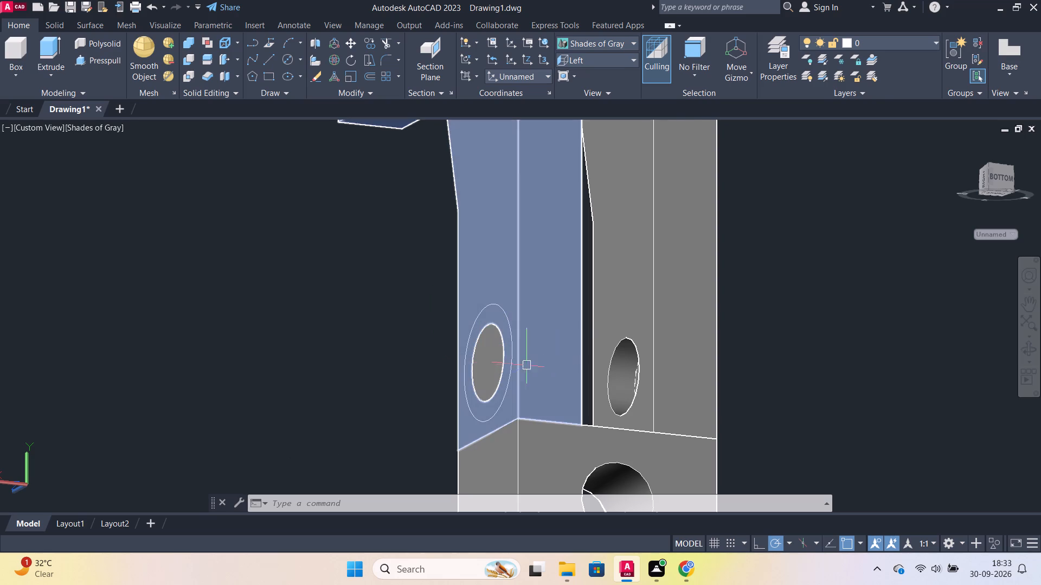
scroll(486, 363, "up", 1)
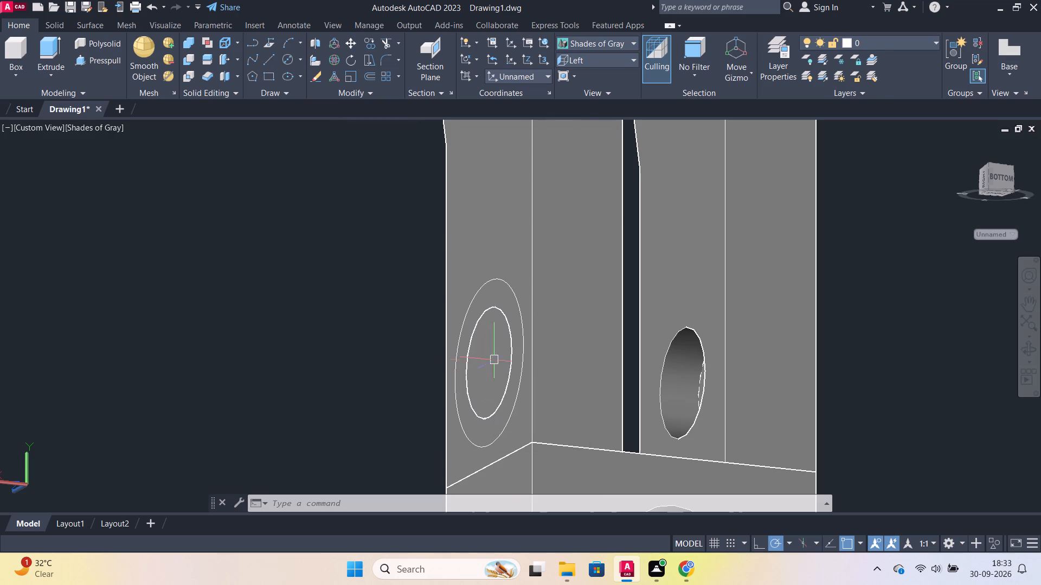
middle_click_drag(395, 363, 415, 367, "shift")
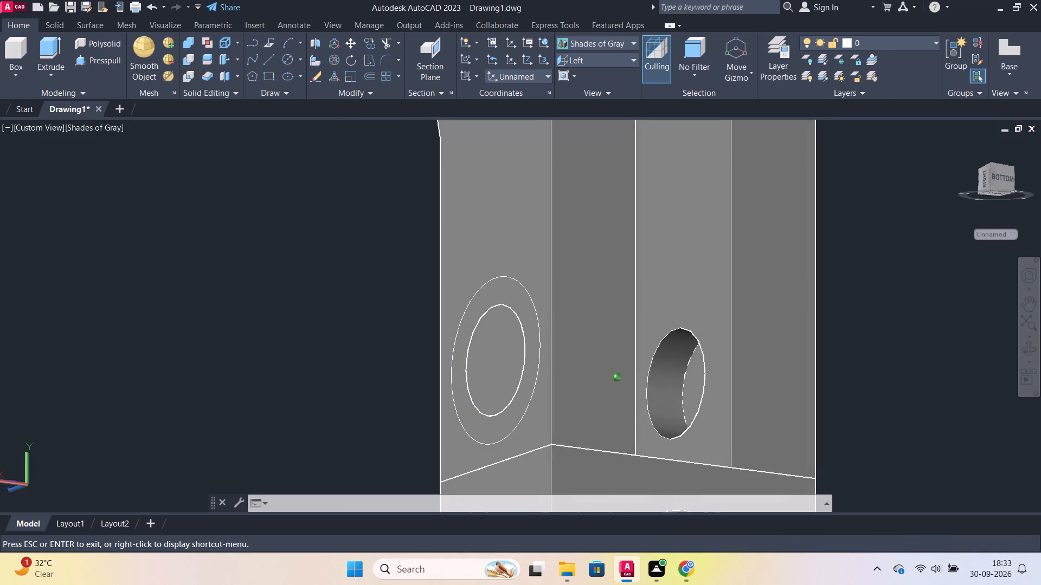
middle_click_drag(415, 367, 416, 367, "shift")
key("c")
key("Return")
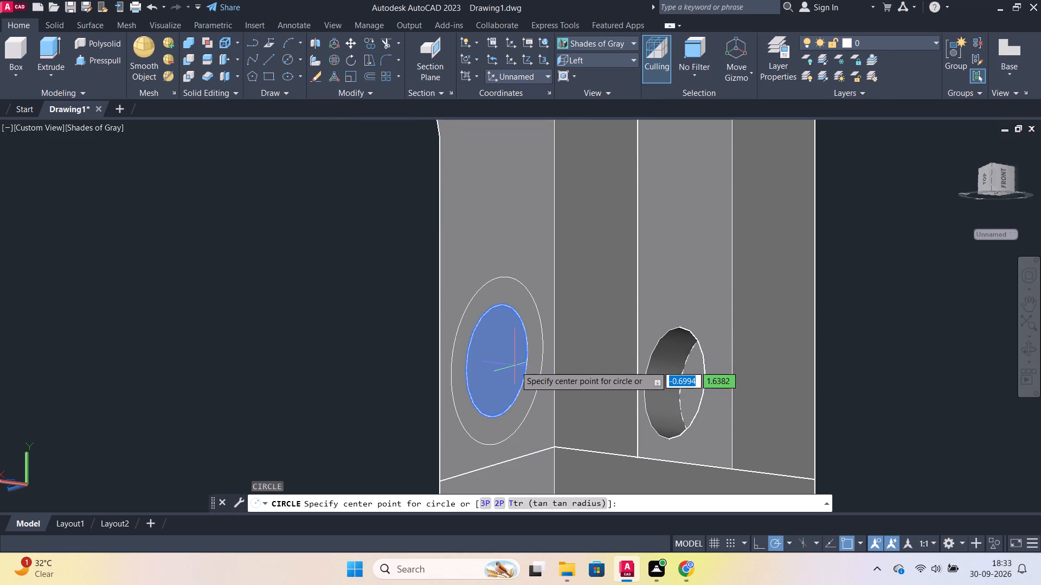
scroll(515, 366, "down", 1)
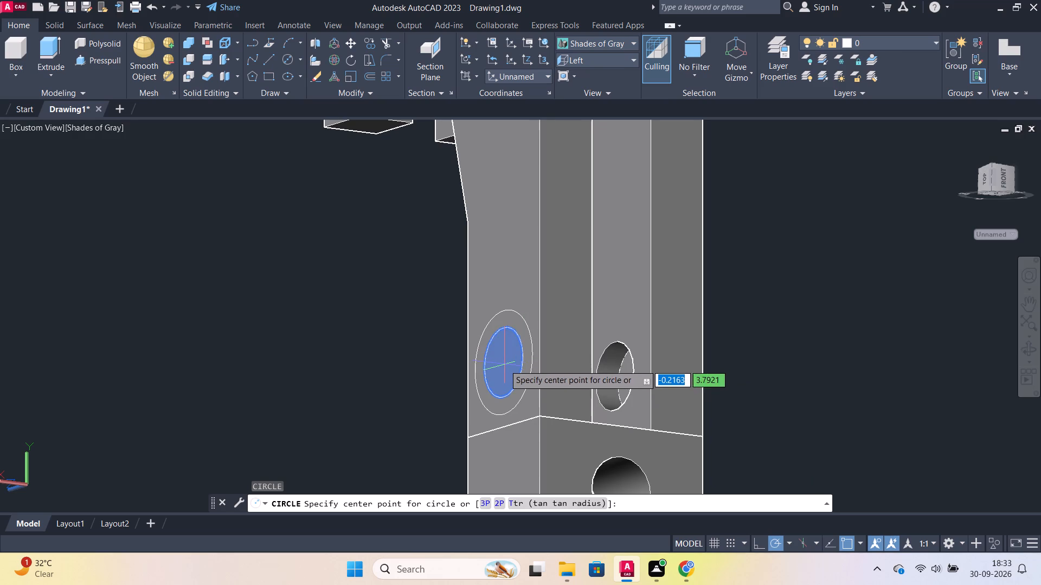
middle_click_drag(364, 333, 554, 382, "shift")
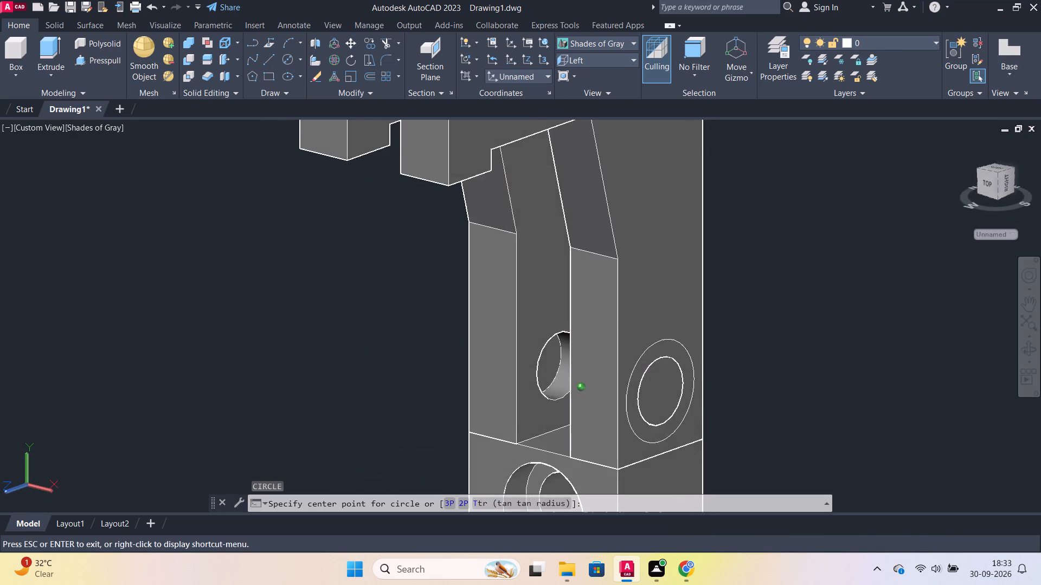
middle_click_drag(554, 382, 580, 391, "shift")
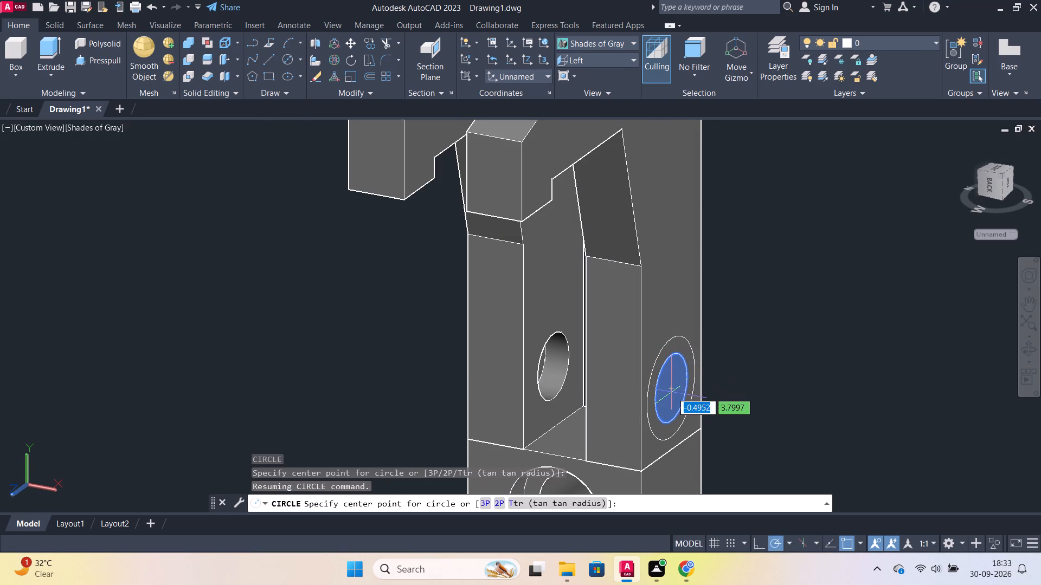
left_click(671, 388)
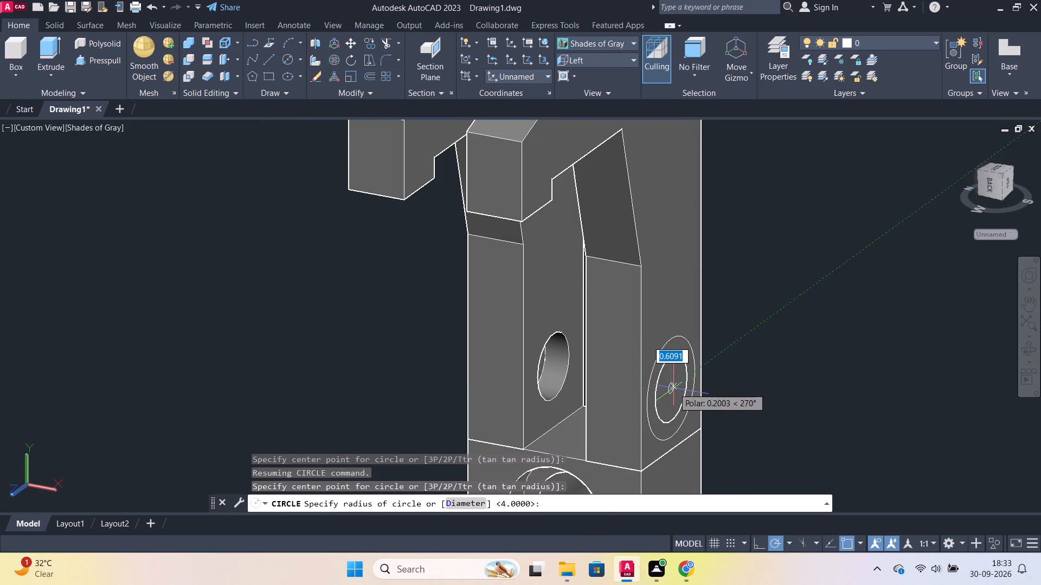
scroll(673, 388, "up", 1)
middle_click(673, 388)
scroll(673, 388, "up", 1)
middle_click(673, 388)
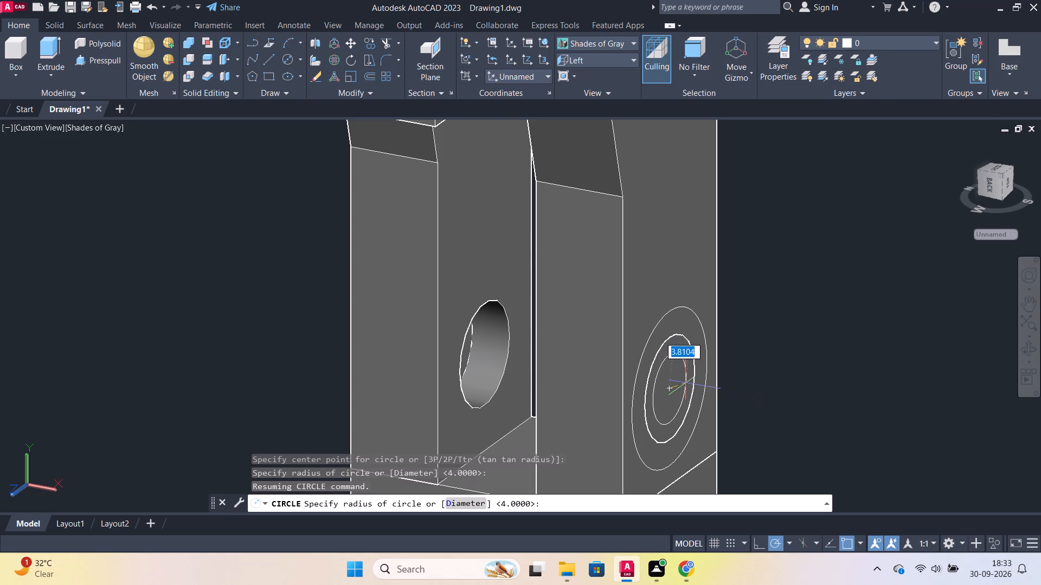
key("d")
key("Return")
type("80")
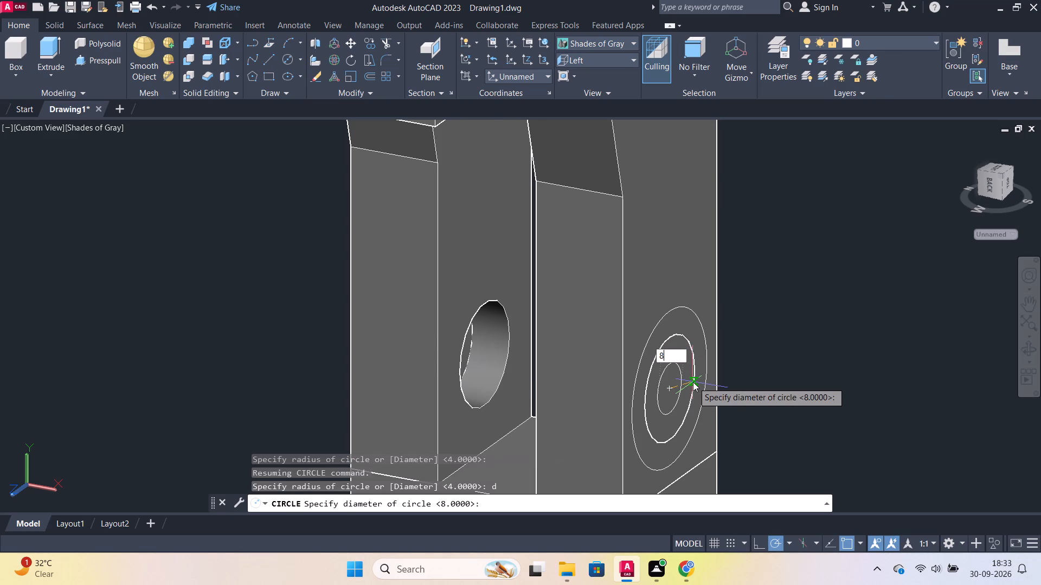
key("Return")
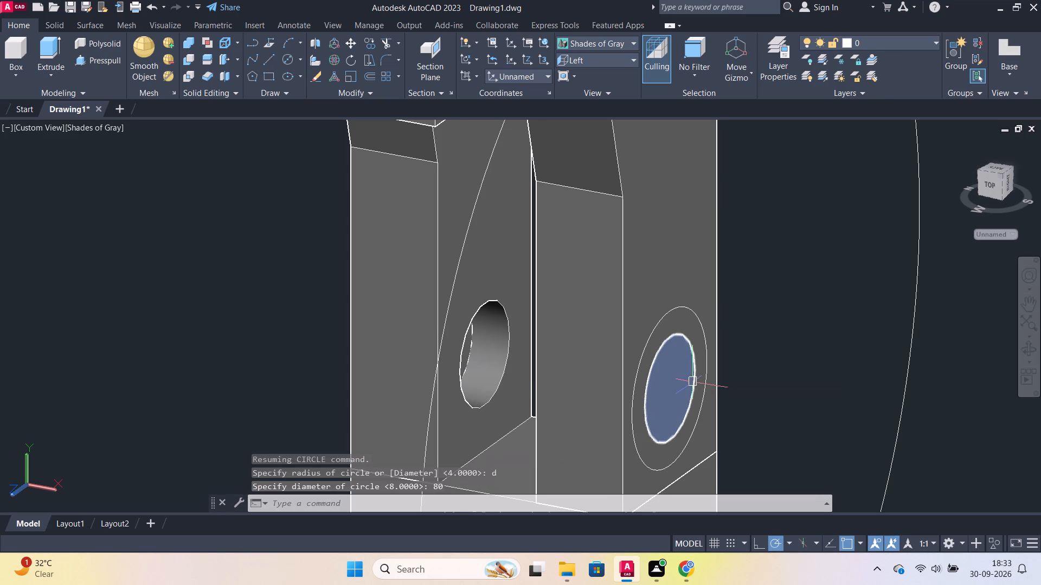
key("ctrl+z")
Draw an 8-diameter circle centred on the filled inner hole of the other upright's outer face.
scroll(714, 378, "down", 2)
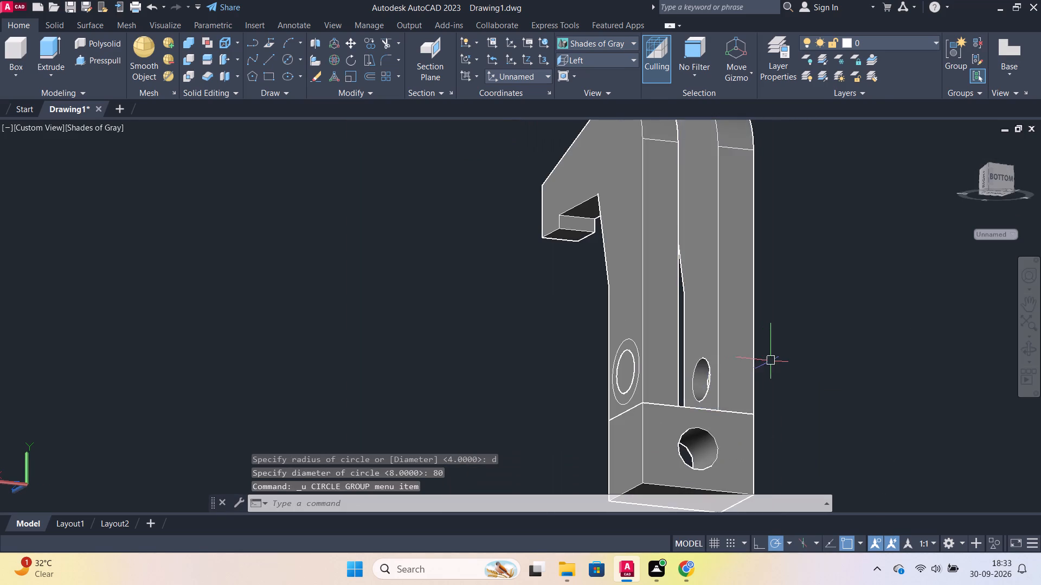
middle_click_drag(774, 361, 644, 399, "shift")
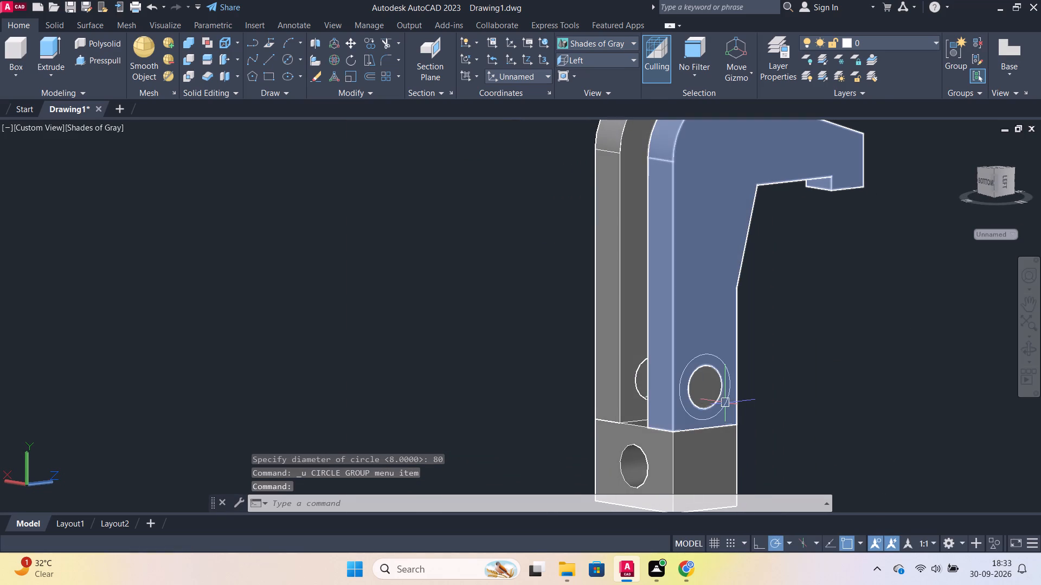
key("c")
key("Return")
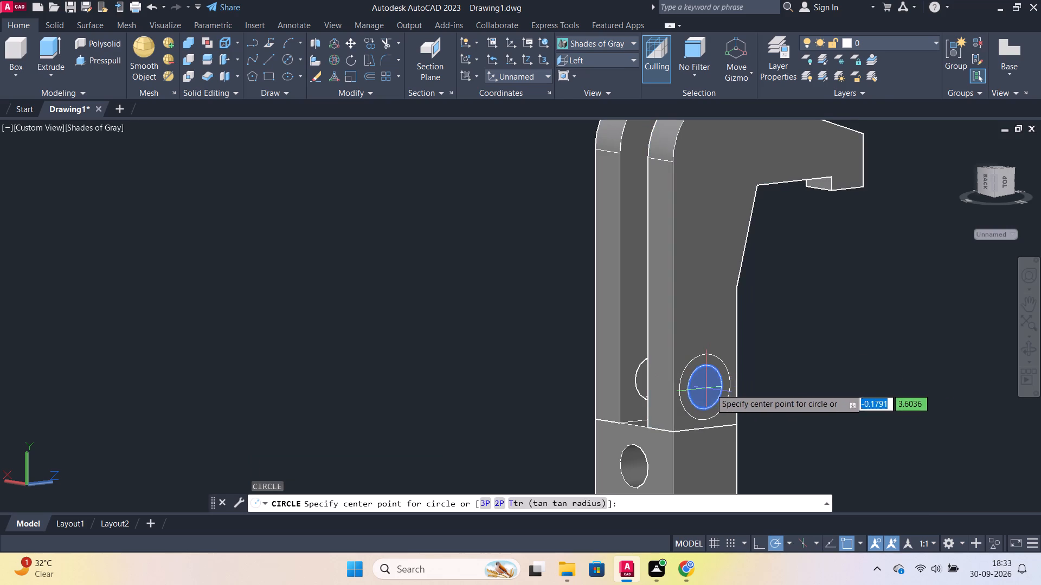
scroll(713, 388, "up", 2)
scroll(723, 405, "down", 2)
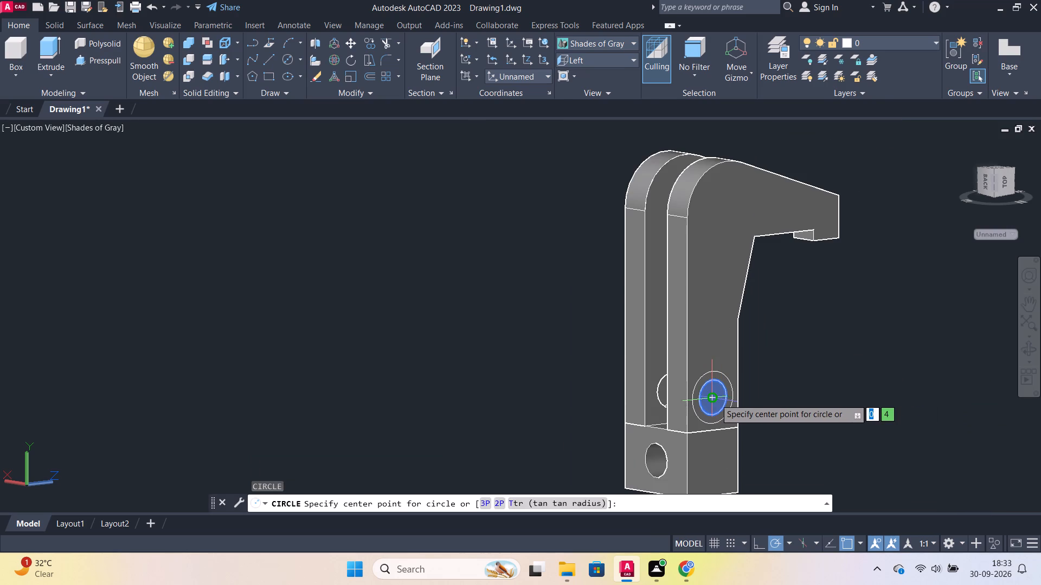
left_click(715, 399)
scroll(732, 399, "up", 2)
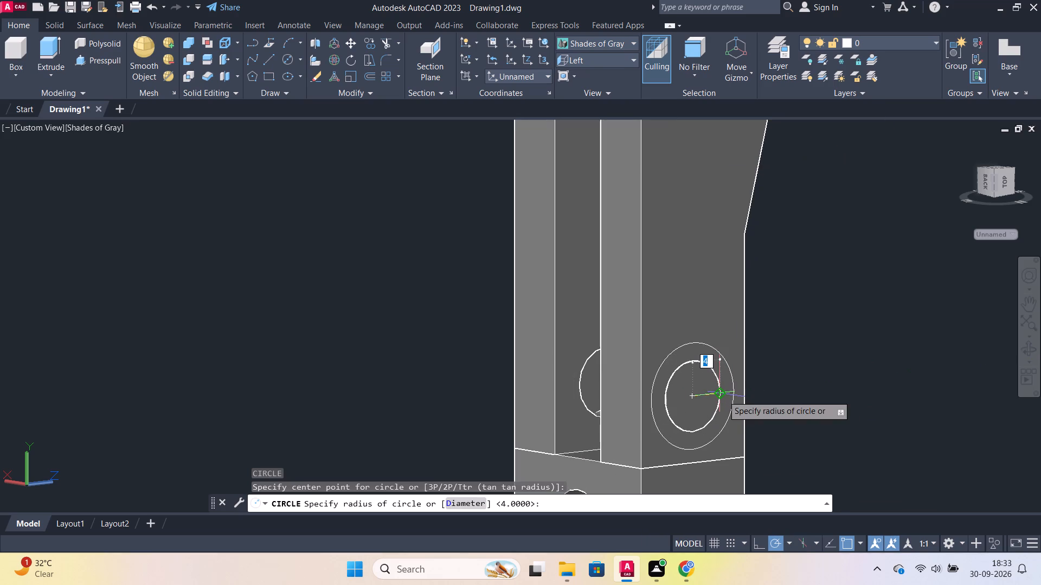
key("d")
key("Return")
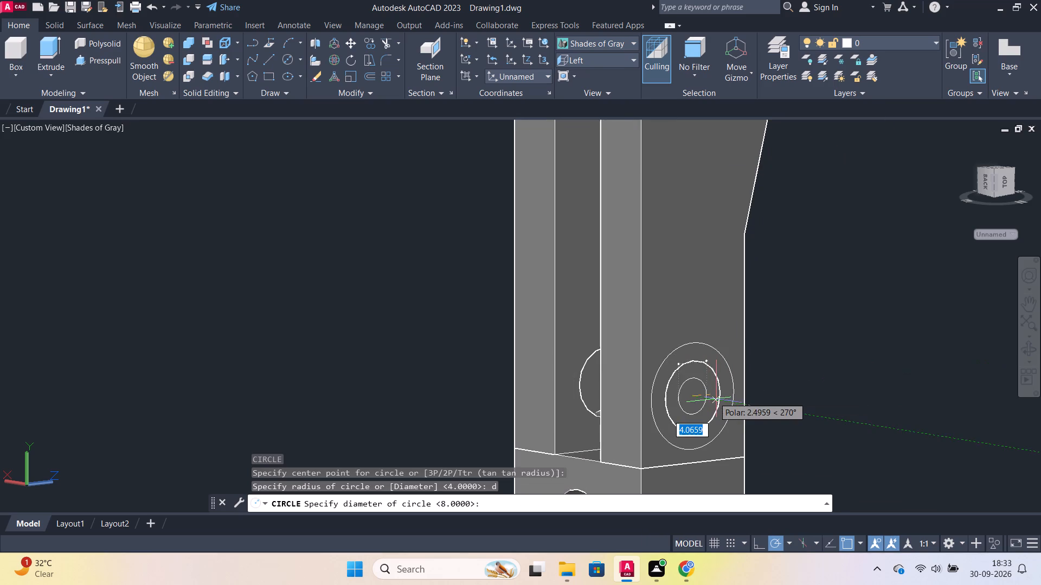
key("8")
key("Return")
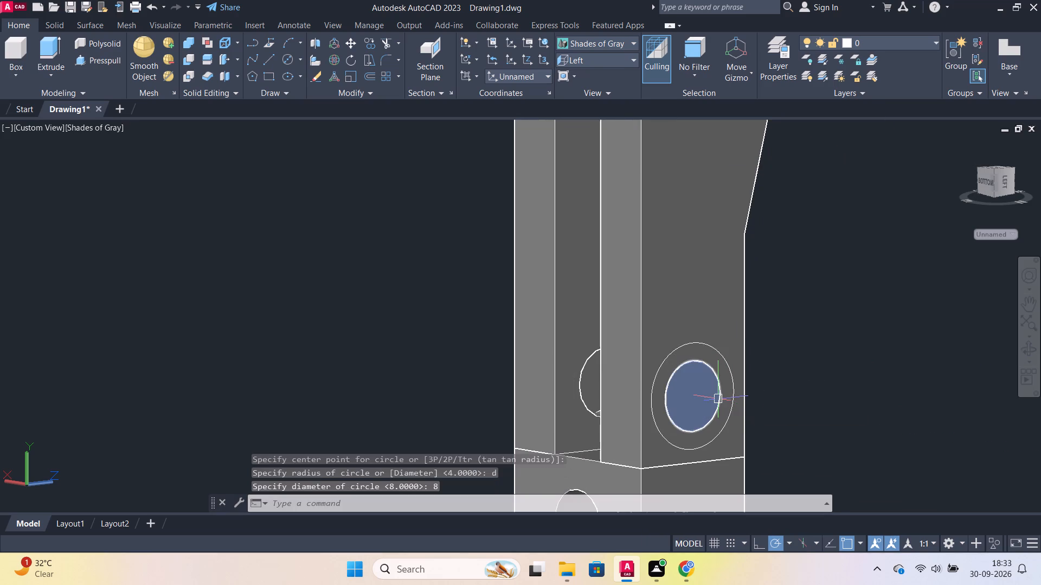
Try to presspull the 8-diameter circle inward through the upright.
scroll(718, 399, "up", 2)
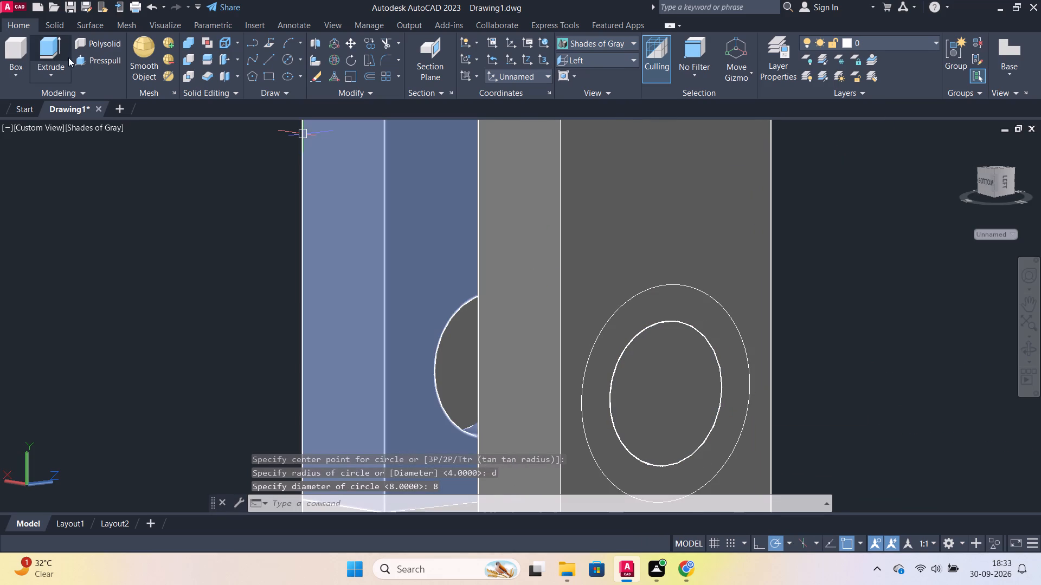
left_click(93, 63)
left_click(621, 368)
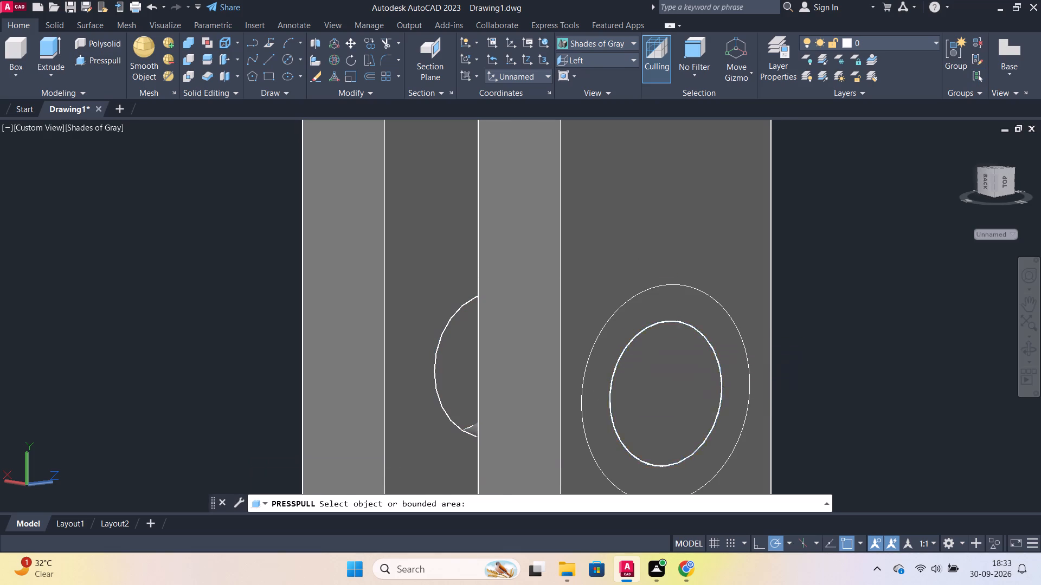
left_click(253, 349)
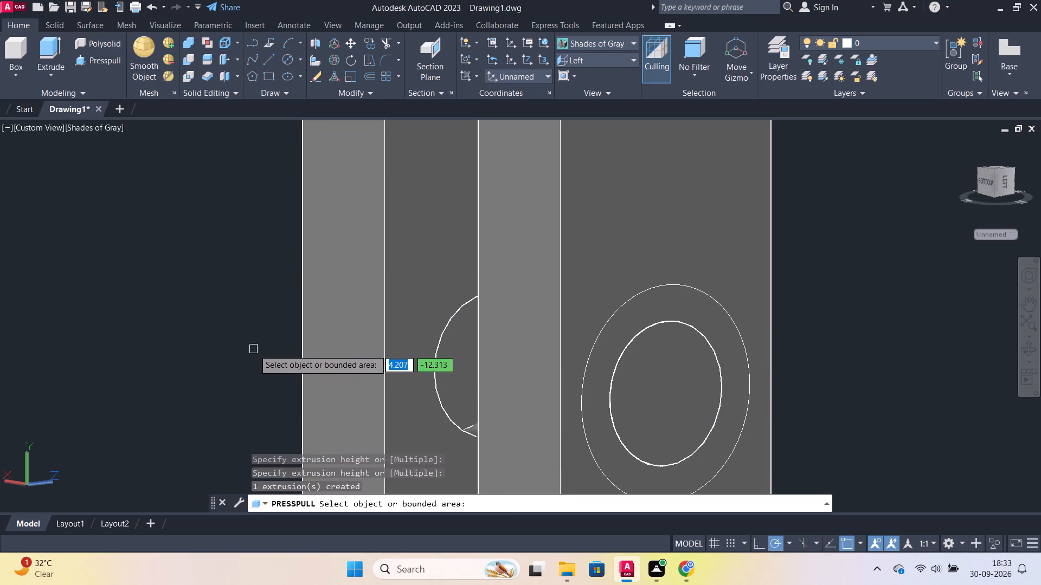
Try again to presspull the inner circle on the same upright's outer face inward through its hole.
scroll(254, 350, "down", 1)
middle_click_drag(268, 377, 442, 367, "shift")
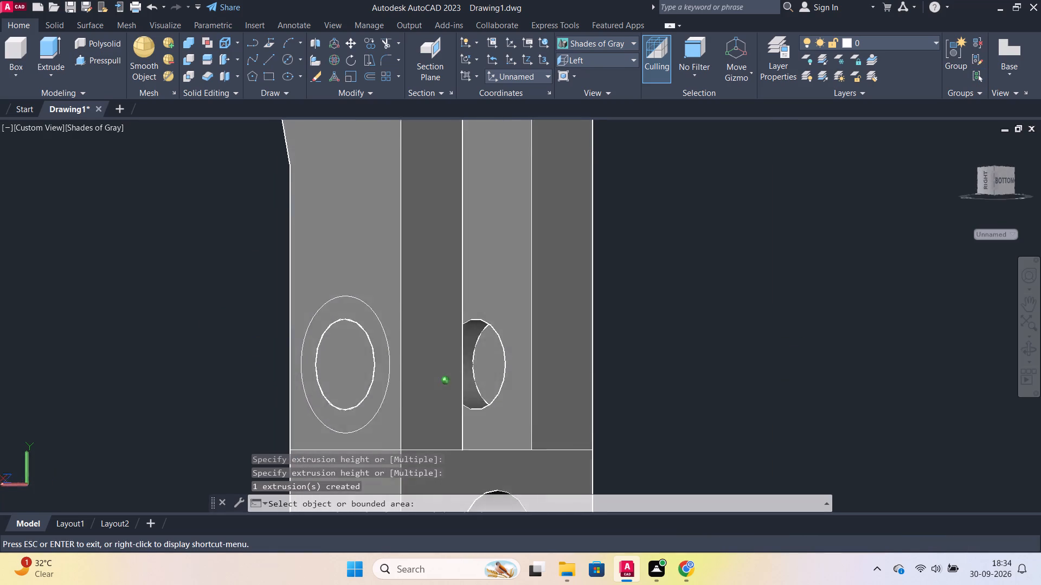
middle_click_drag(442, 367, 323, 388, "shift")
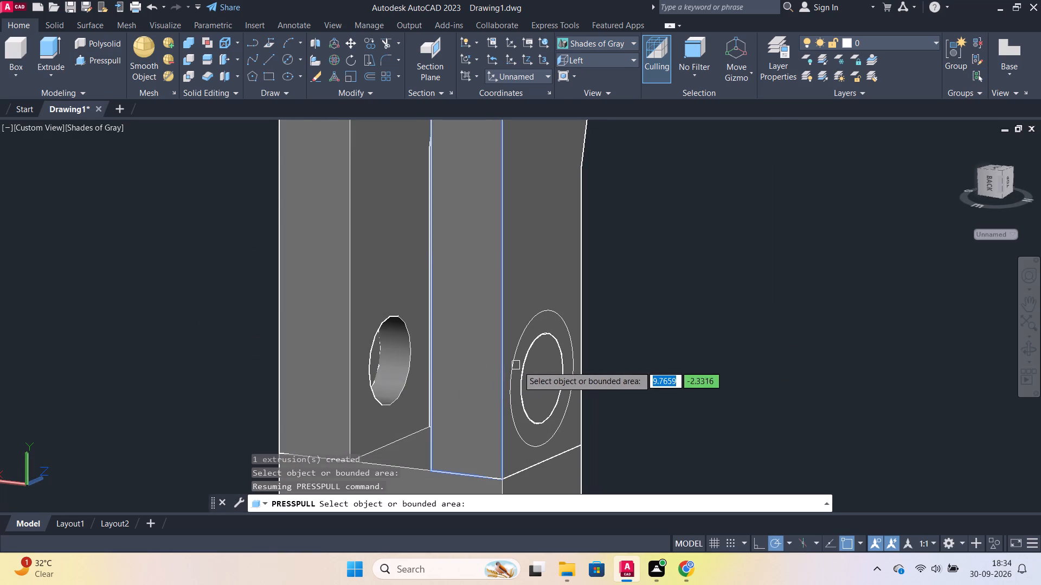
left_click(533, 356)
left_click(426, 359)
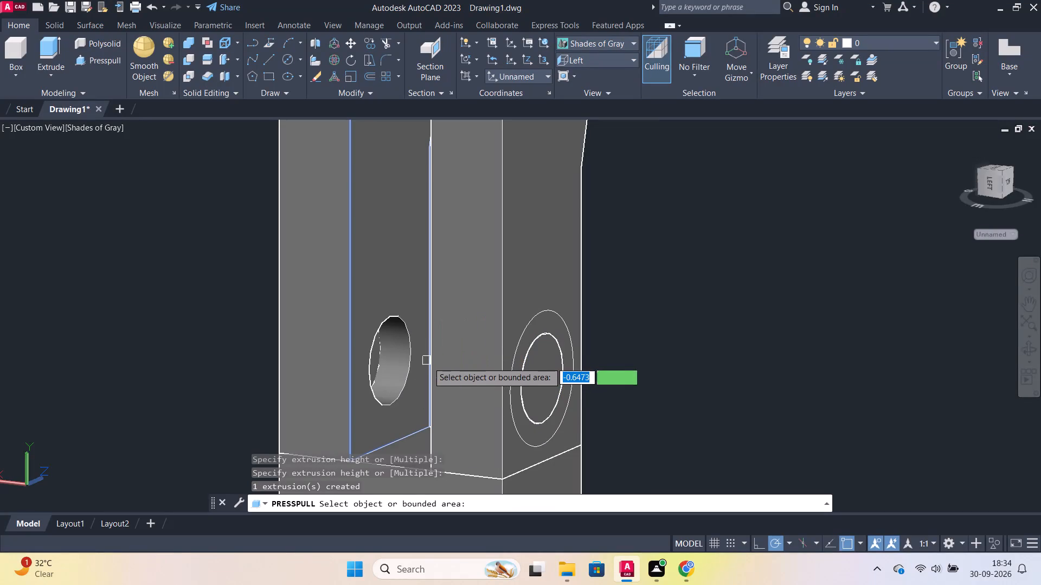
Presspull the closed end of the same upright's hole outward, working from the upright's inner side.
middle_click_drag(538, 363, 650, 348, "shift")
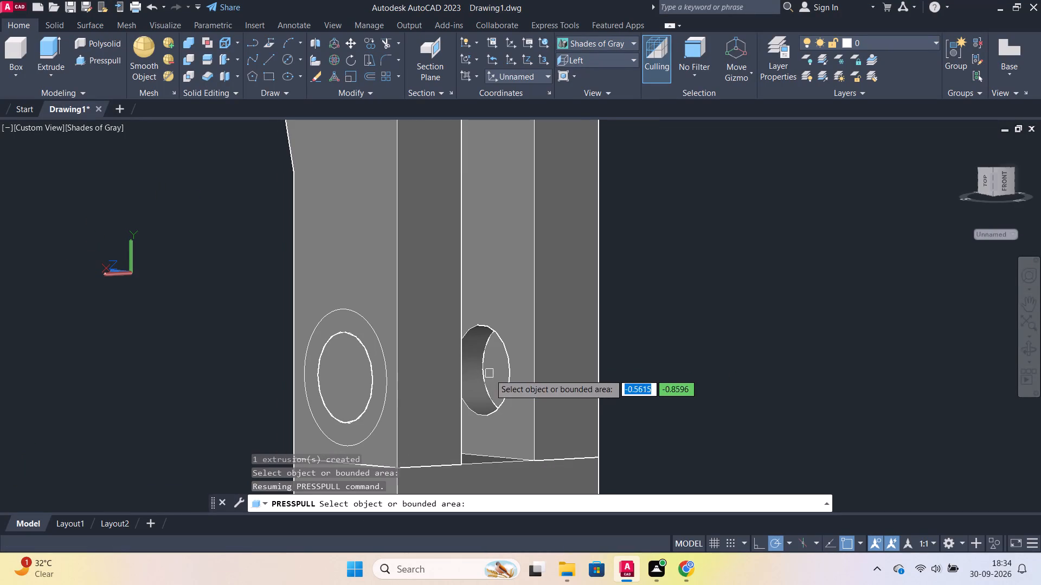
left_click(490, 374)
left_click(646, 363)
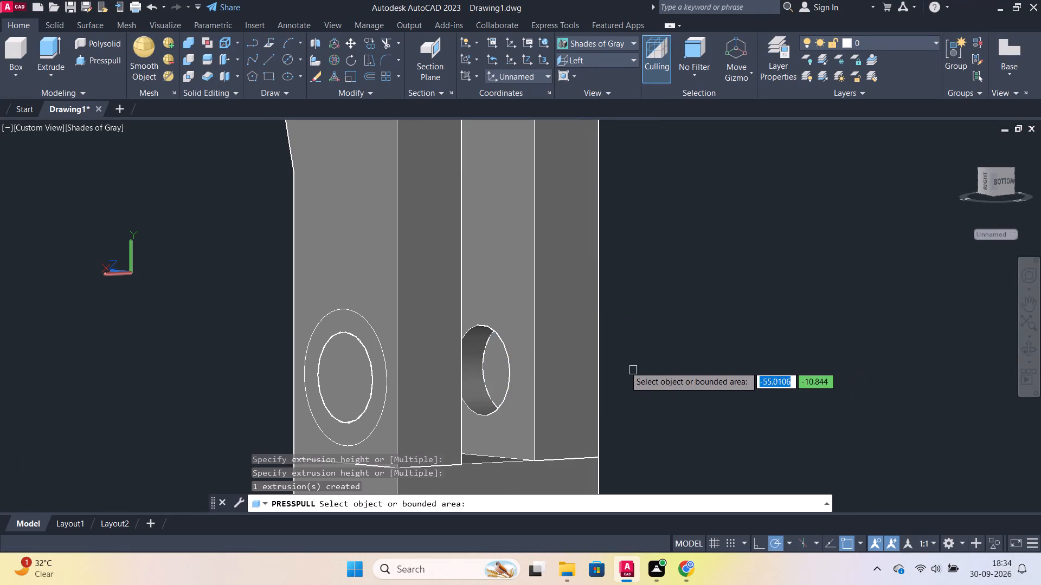
Undo the circle and presspull attempts and continue back past the filling of the most recently filled upright's counterbore.
key("ctrl+z")
key("ctrl+z")
key("ctrl+z")
key("ctrl+z")
key("ctrl+z")
key("ctrl+z")
key("ctrl+z")
key("ctrl+z")
key("ctrl+z")
key("ctrl+z")
key("ctrl+z")
key("ctrl+z")
key("ctrl+z")
key("ctrl+z")
key("ctrl+z")
key("ctrl+z")
key("Escape")
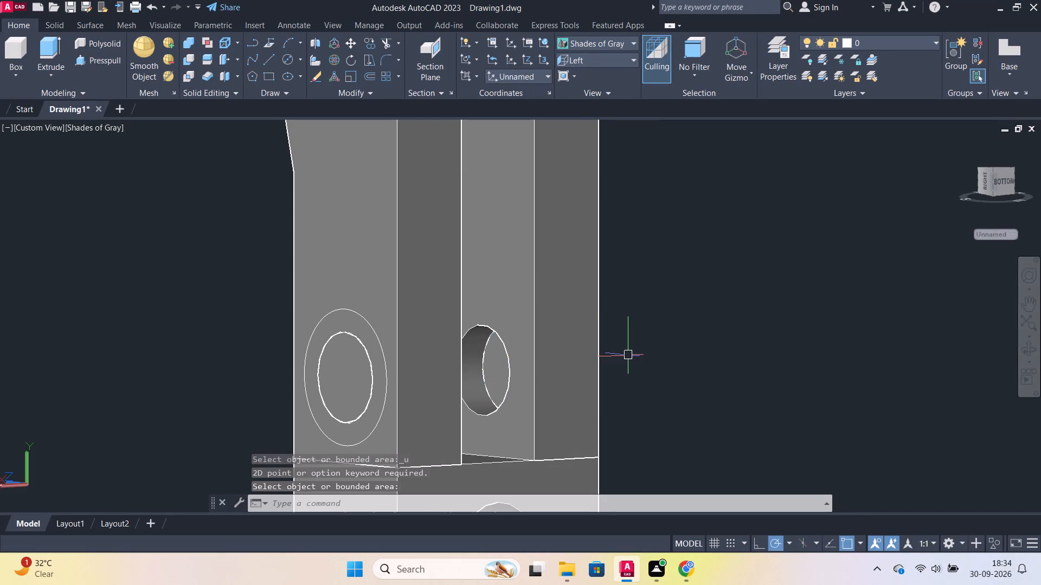
key("ctrl+z")
key("ctrl+z")
key("ctrl+z")
key("ctrl+z")
key("ctrl+z")
key("ctrl+z")
key("ctrl+z")
key("ctrl+z")
key("ctrl+z")
key("ctrl+z")
key("ctrl+z")
key("ctrl+z")
key("ctrl+z")
key("ctrl+z")
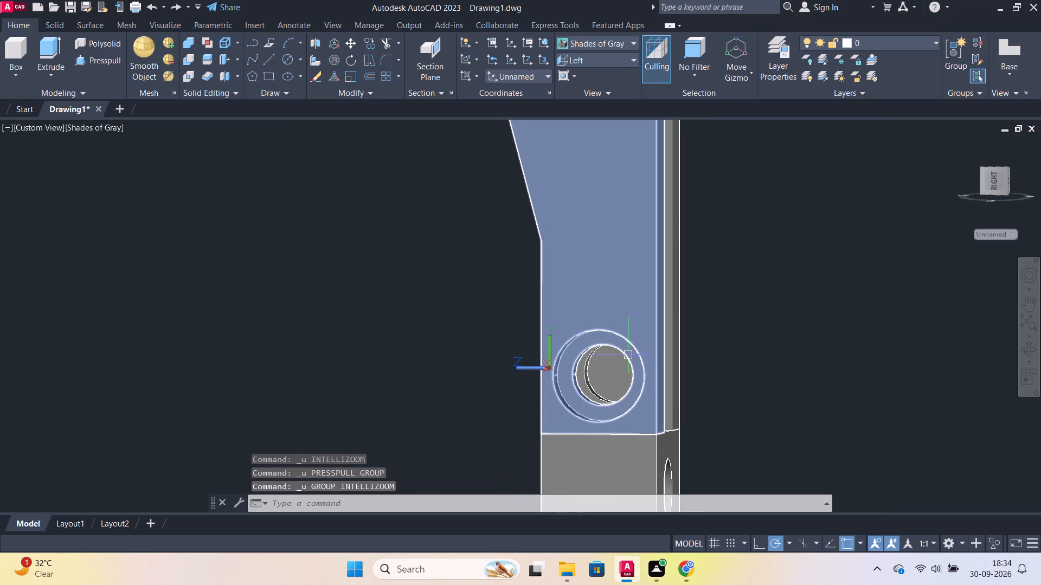
key("ctrl+z")
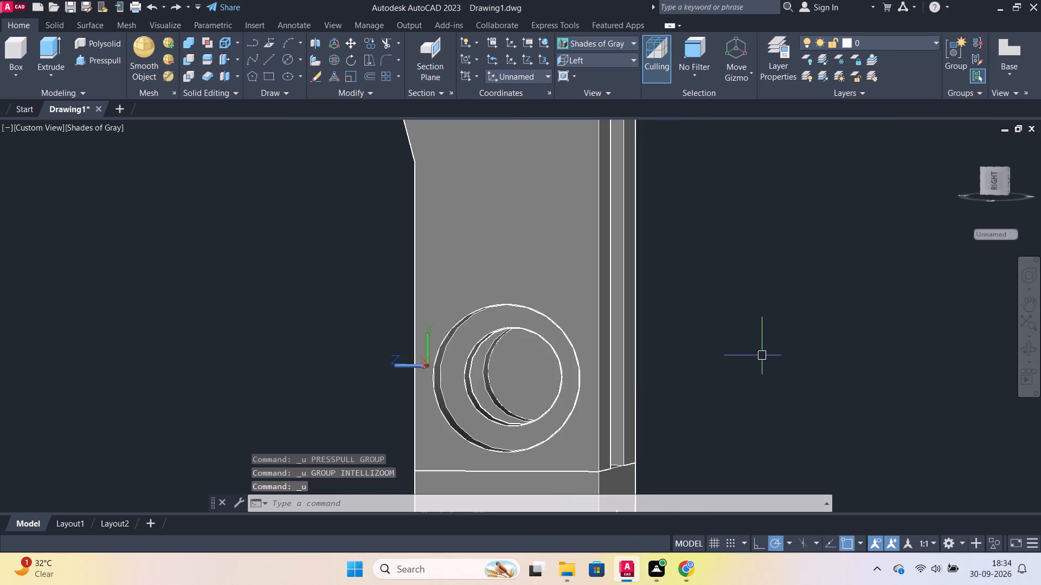
Continue undoing until the first upright's counterbore cylinder and ring are also removed, leaving both uprights' holes open.
scroll(762, 356, "down", 2, "shift")
middle_click_drag(755, 359, 497, 363, "shift")
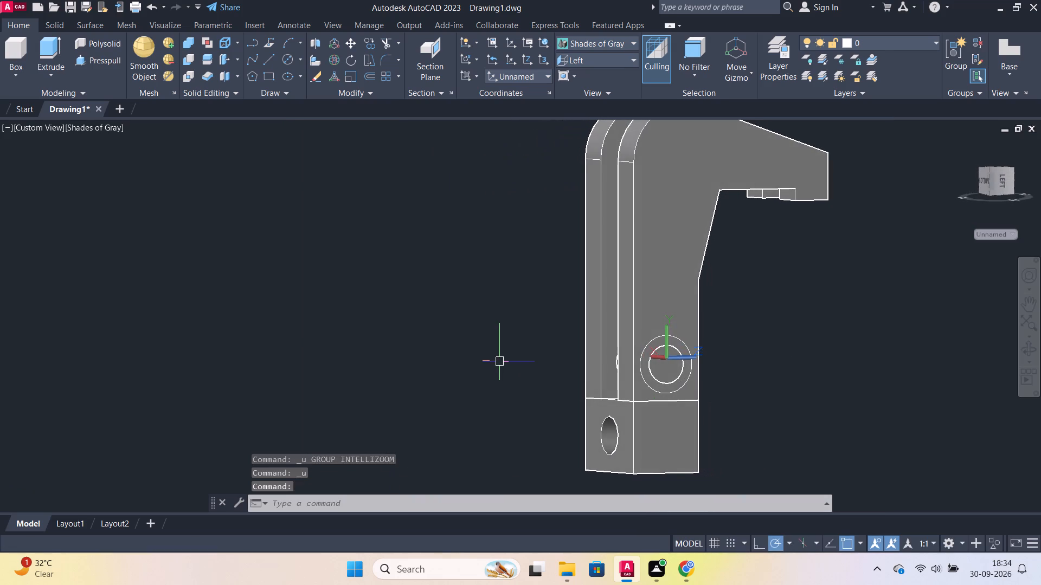
key("ctrl+z")
key("ctrl+z")
key("ctrl+z")
key("ctrl+z")
key("ctrl+z")
key("ctrl+z")
key("ctrl+z")
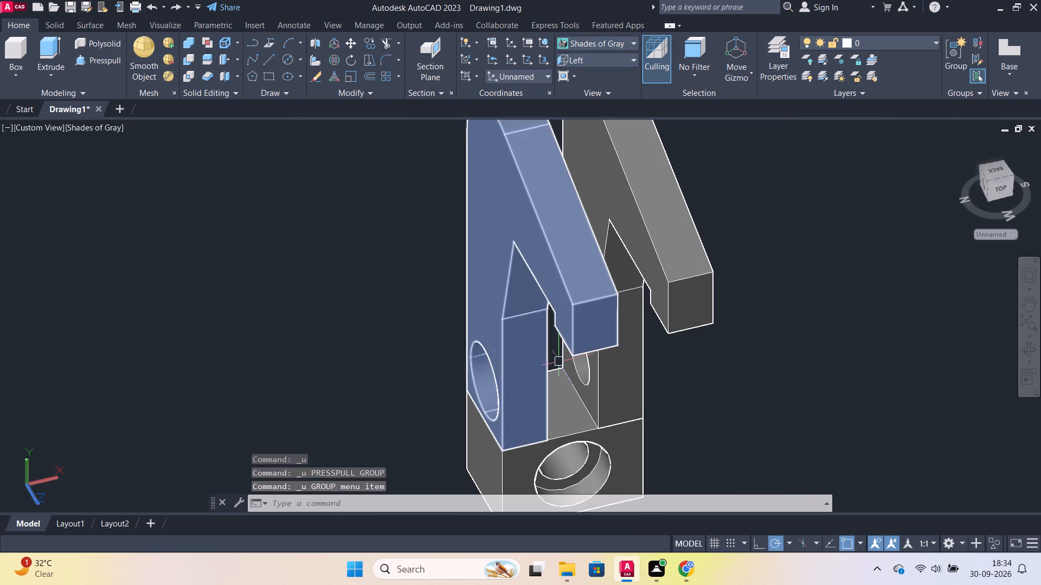
middle_click_drag(716, 387, 499, 333, "shift")
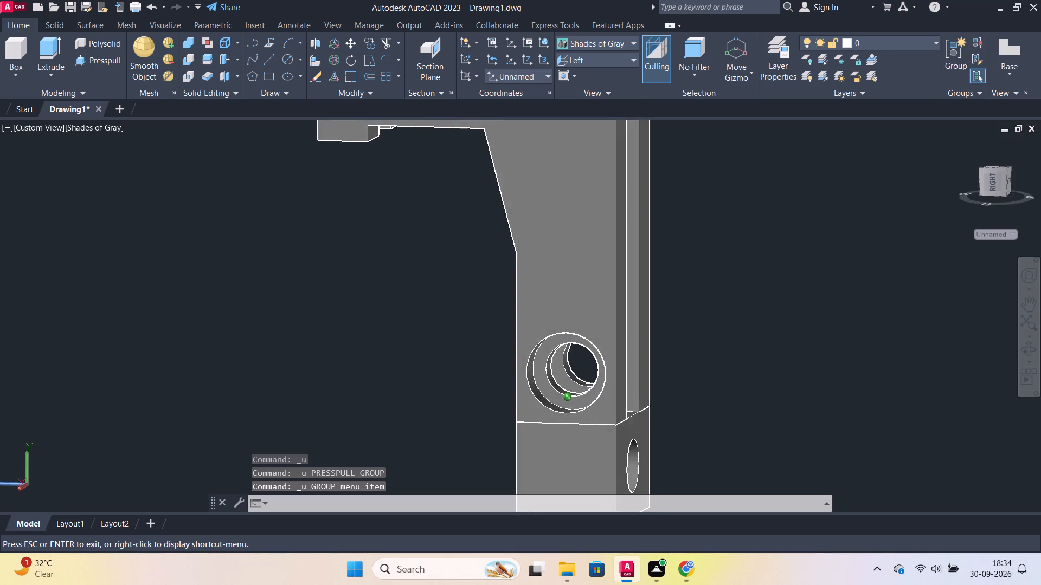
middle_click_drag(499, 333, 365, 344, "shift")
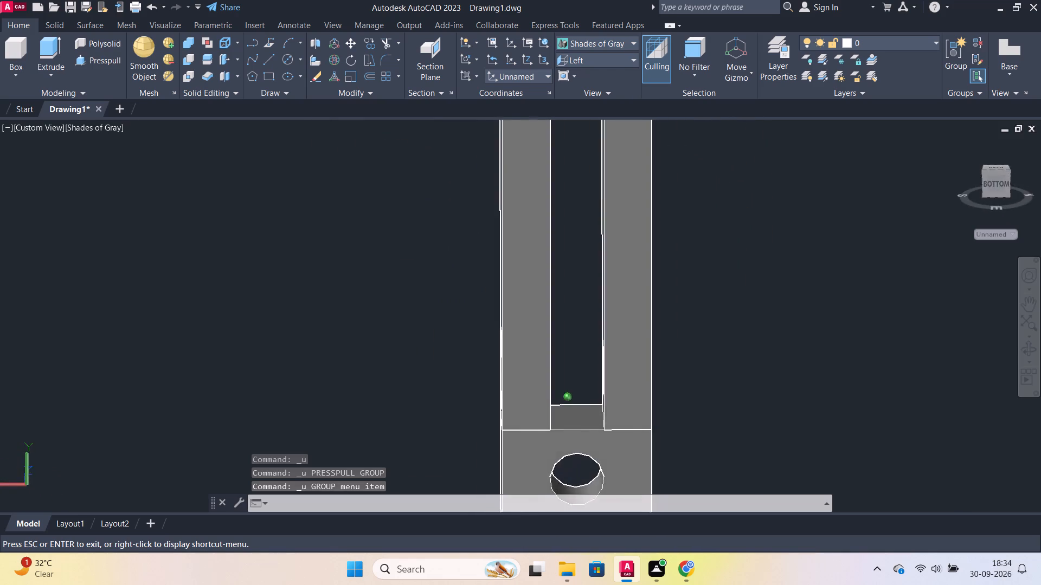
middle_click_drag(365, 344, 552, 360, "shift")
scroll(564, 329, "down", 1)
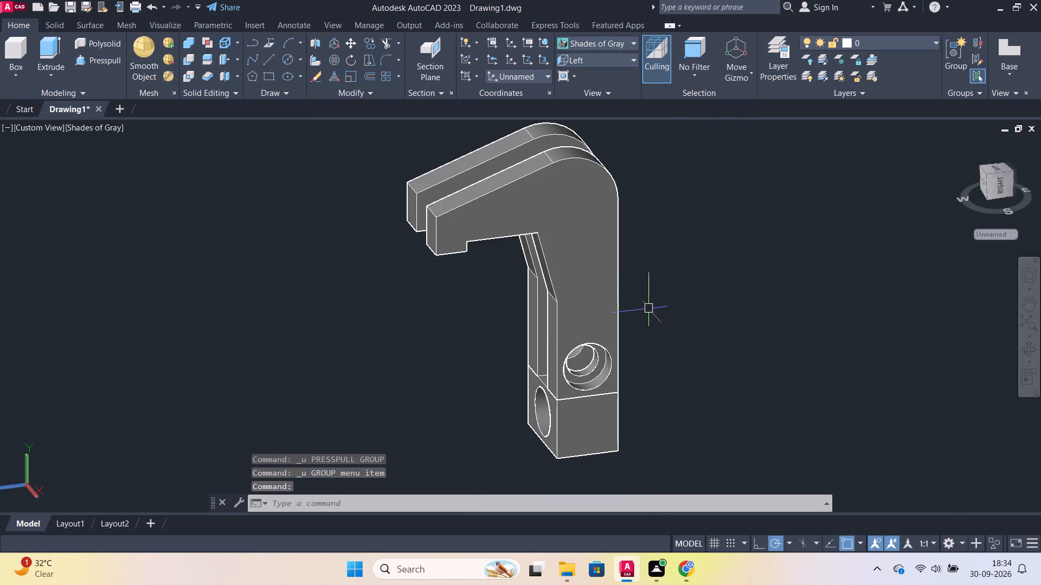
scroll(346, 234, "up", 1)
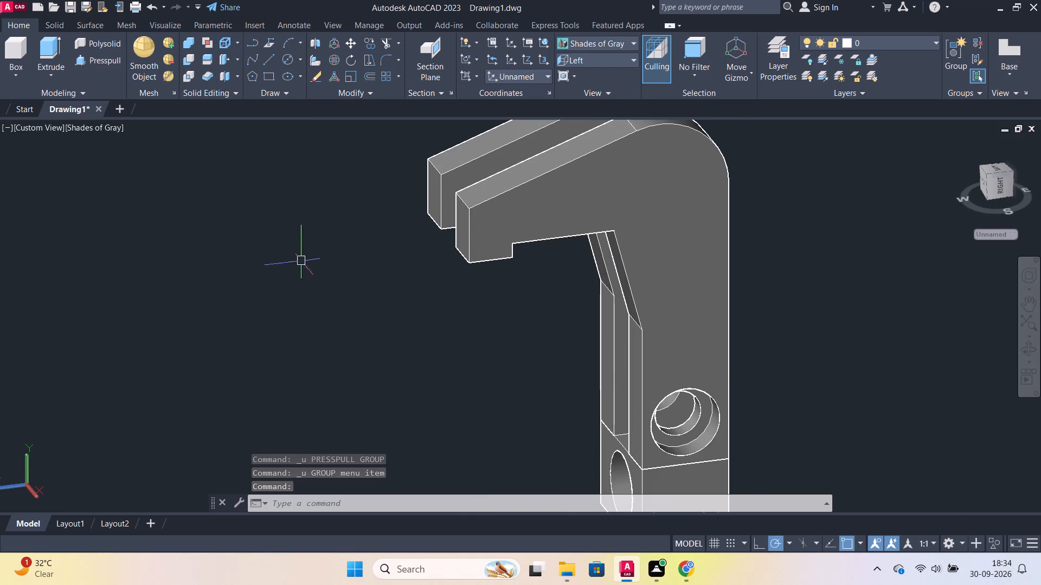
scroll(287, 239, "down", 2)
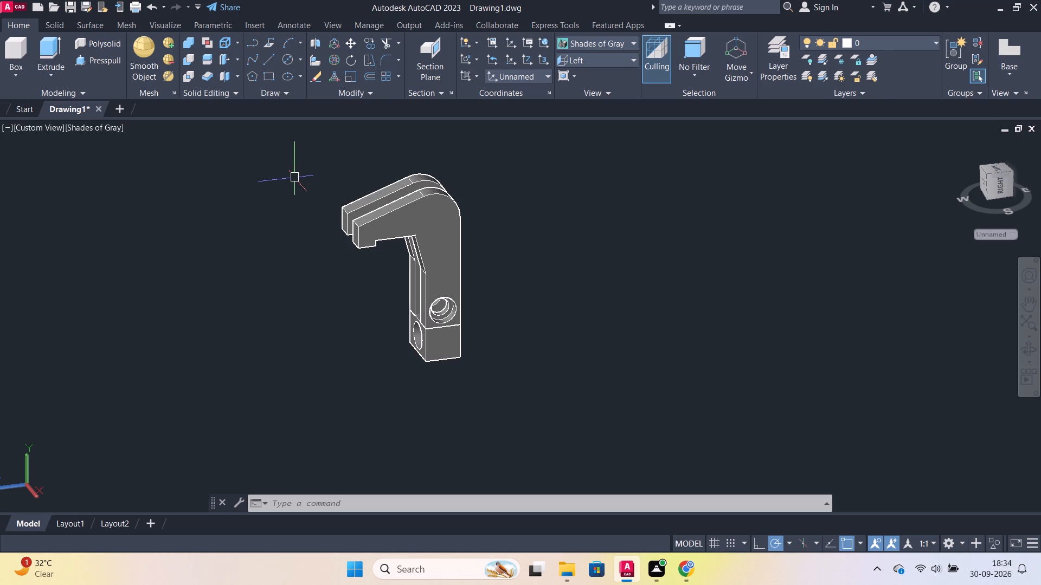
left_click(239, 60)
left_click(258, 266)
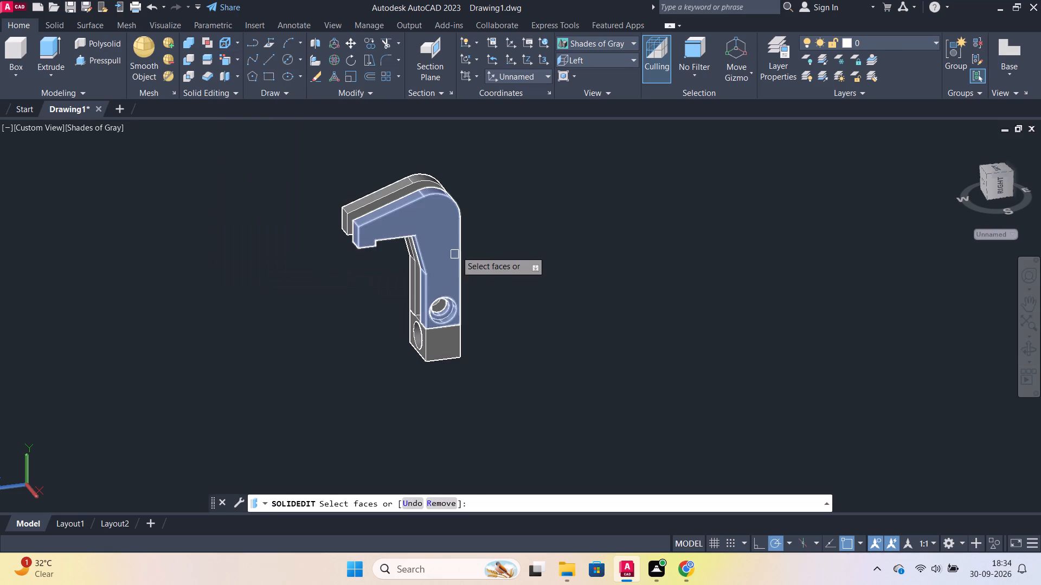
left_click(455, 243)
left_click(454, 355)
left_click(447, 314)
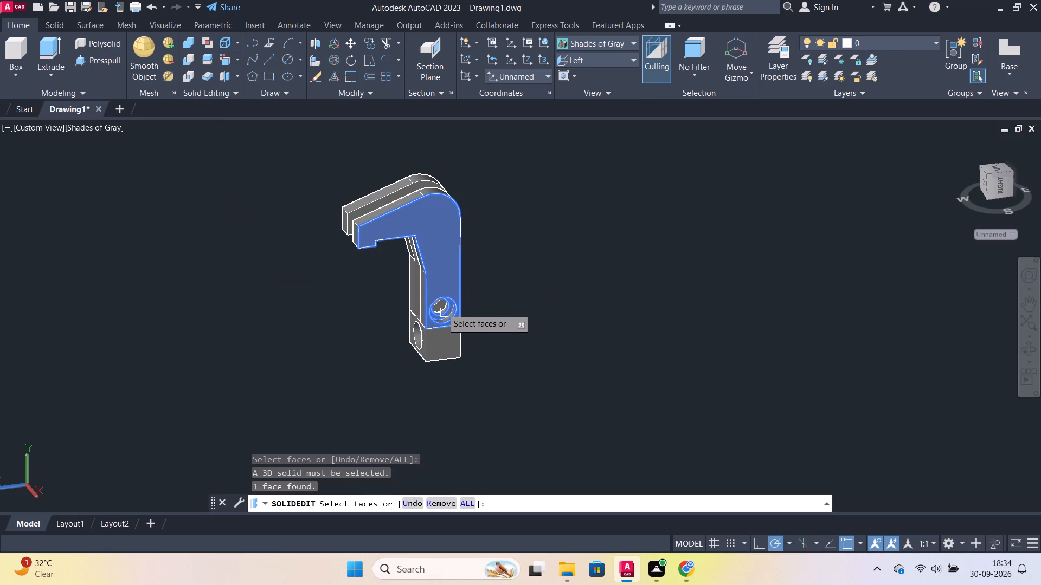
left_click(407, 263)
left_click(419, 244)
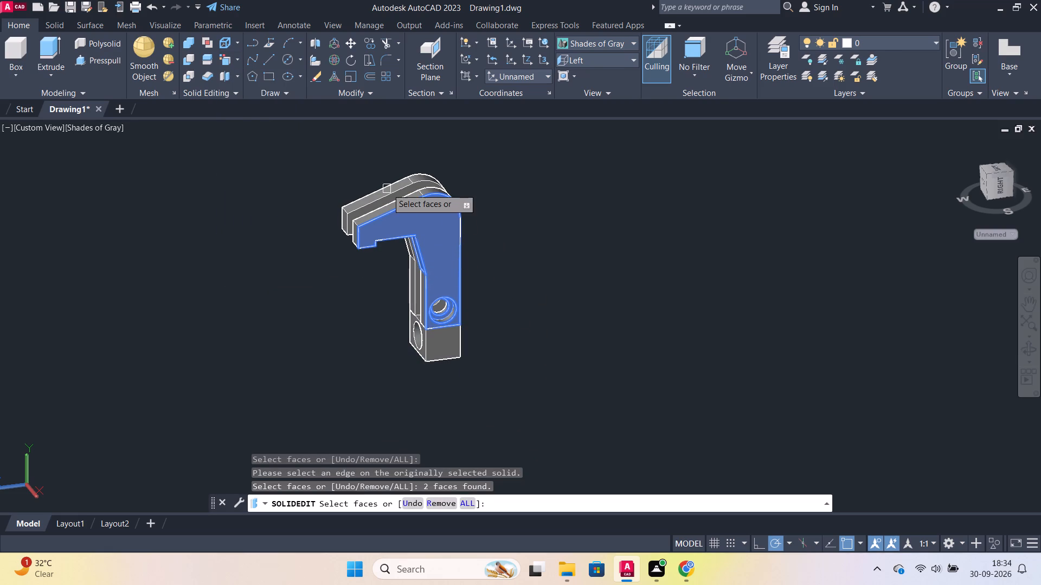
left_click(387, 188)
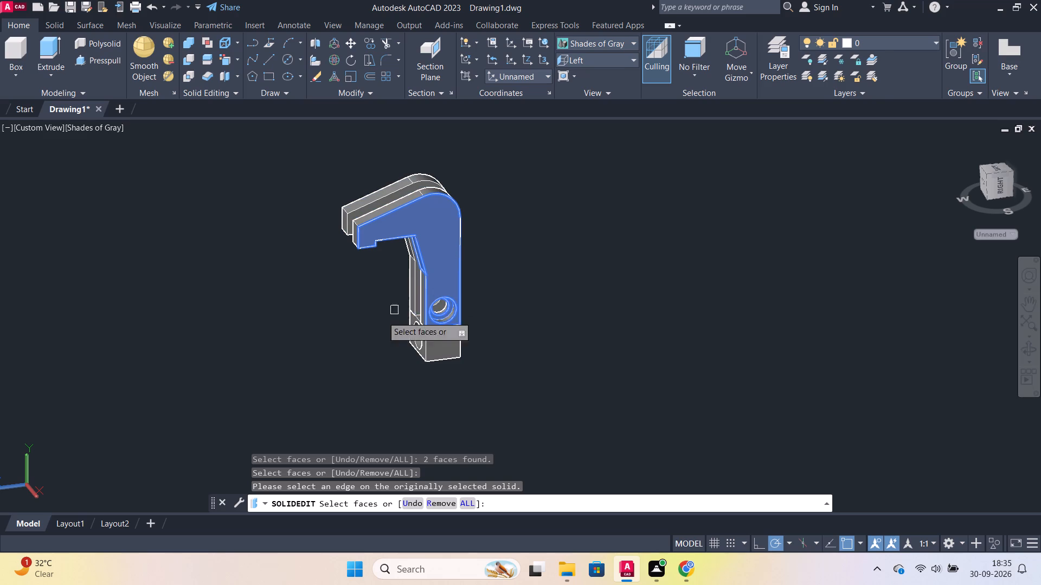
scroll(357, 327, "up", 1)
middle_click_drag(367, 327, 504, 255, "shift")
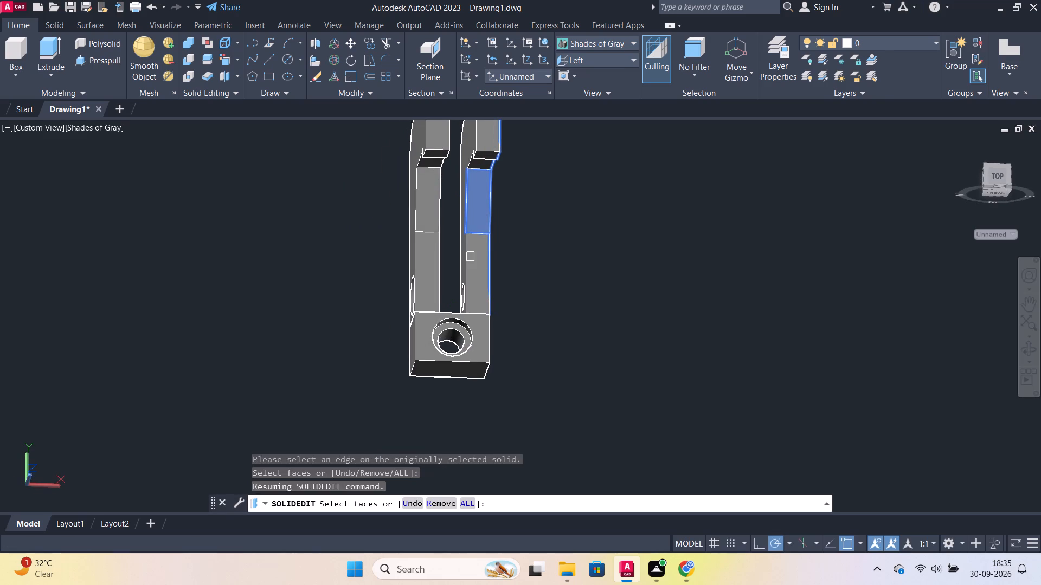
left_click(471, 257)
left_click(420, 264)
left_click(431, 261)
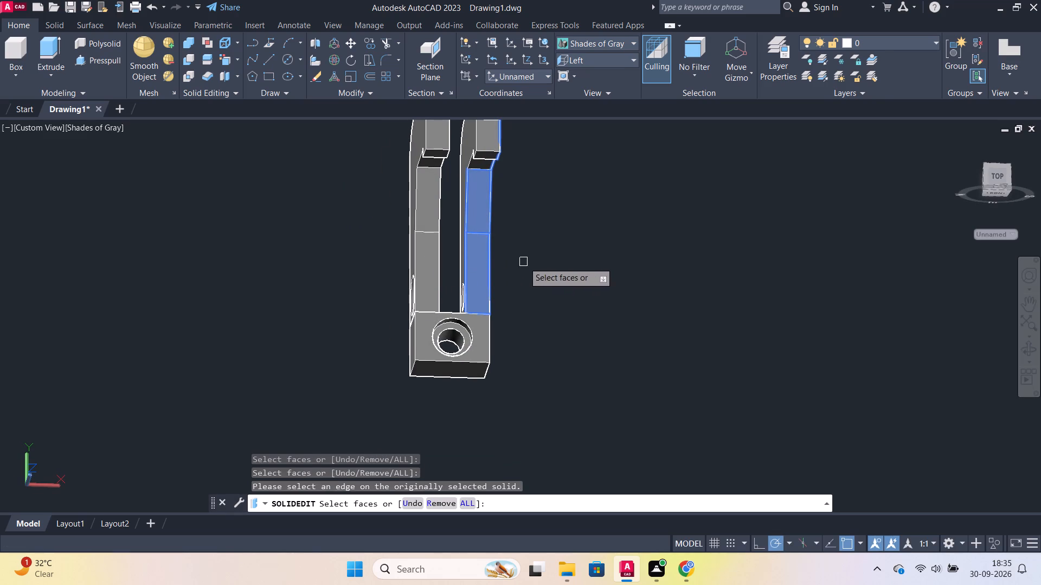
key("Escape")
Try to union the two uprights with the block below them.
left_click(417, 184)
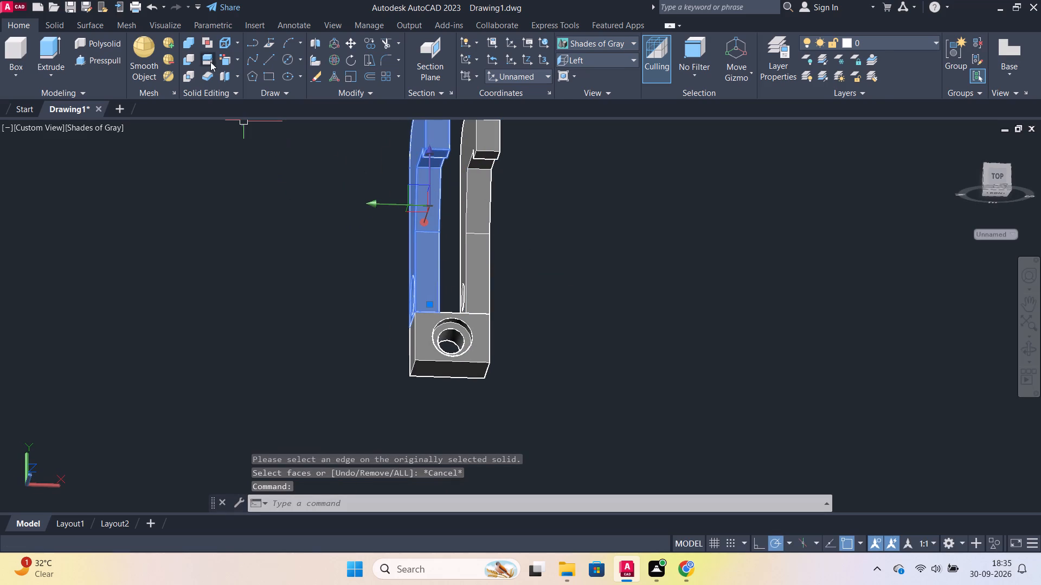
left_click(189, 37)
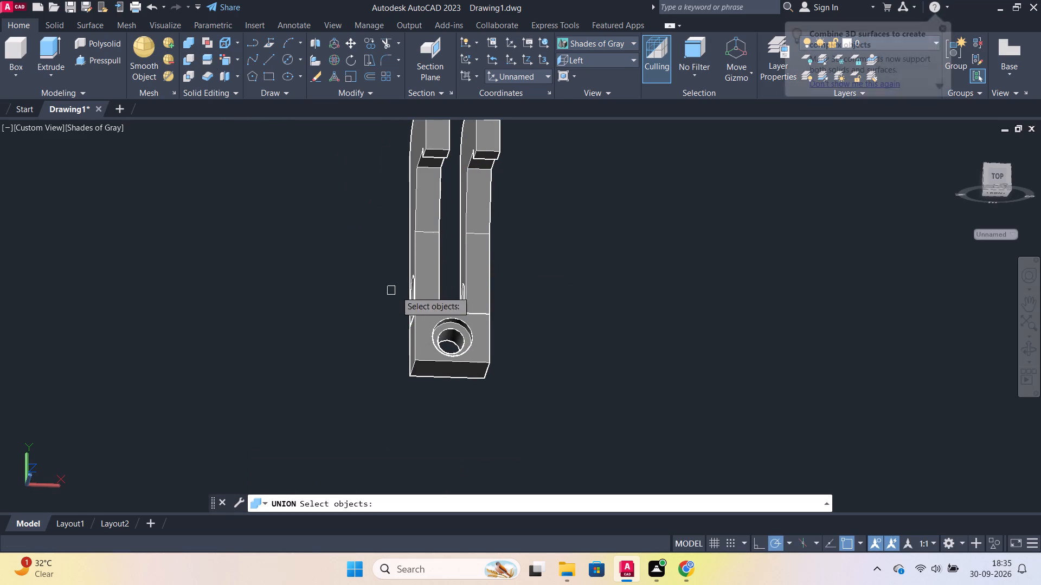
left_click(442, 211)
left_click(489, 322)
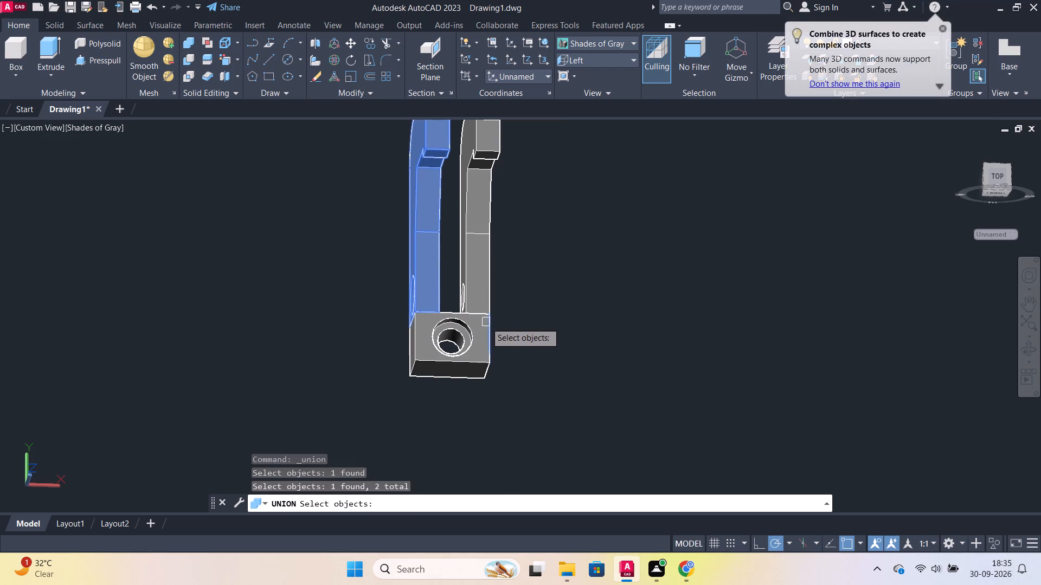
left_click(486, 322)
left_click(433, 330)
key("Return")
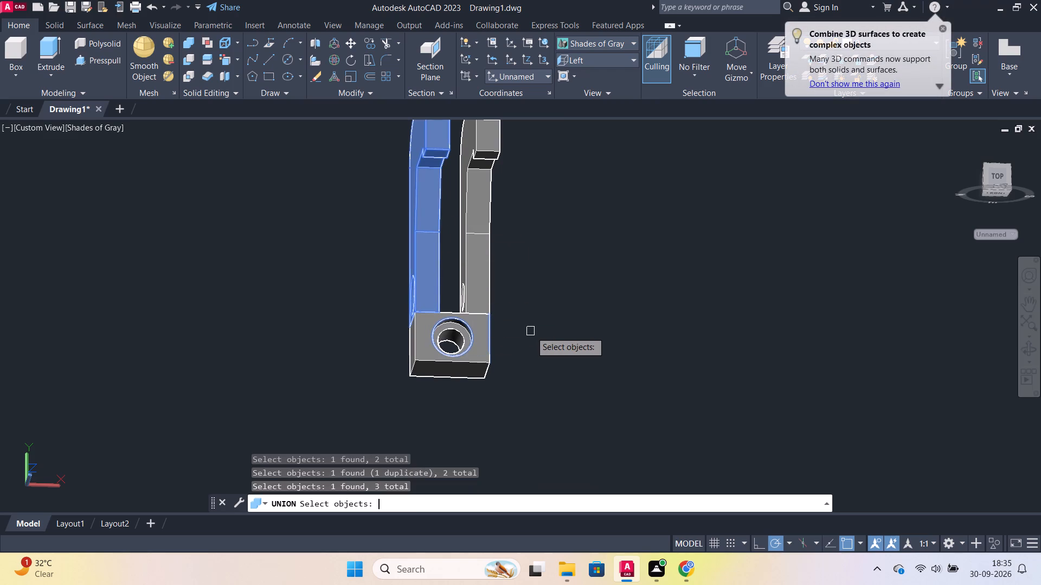
Union both uprights and the block into one solid, and select the result to check that it is joined.
left_click(186, 47)
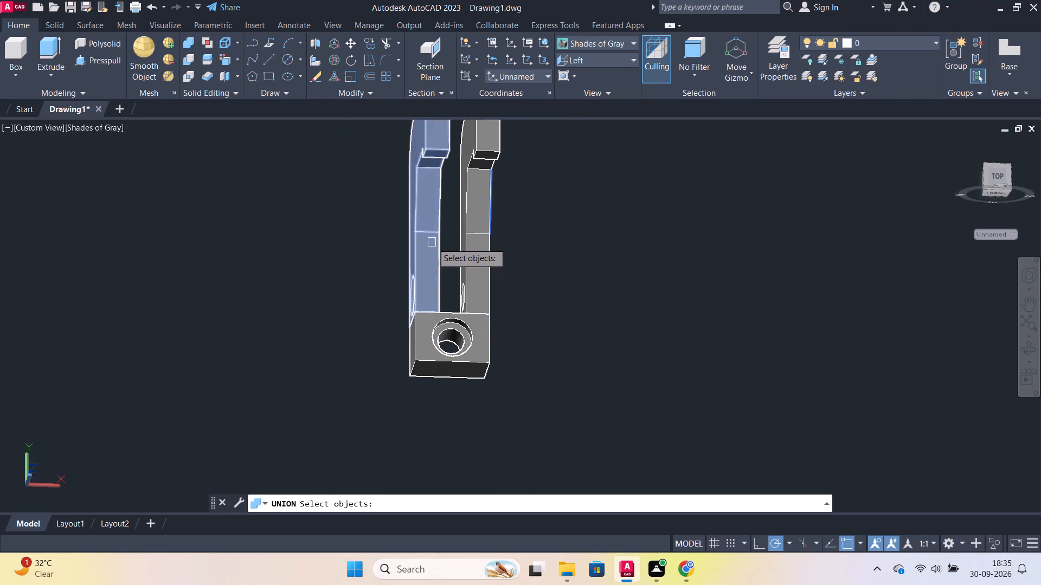
left_click(432, 243)
left_click(483, 246)
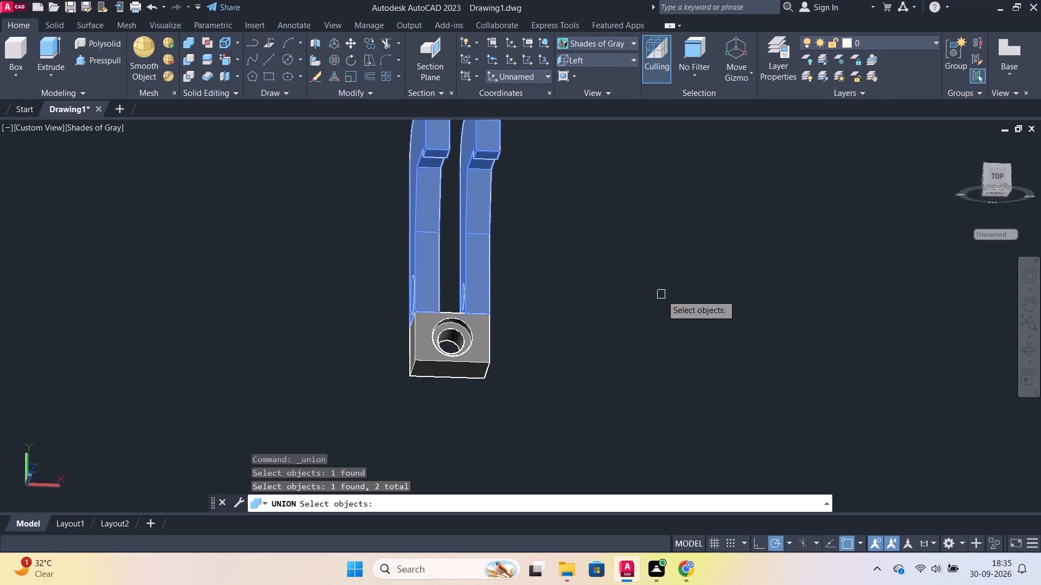
middle_click_drag(661, 295, 611, 318, "shift")
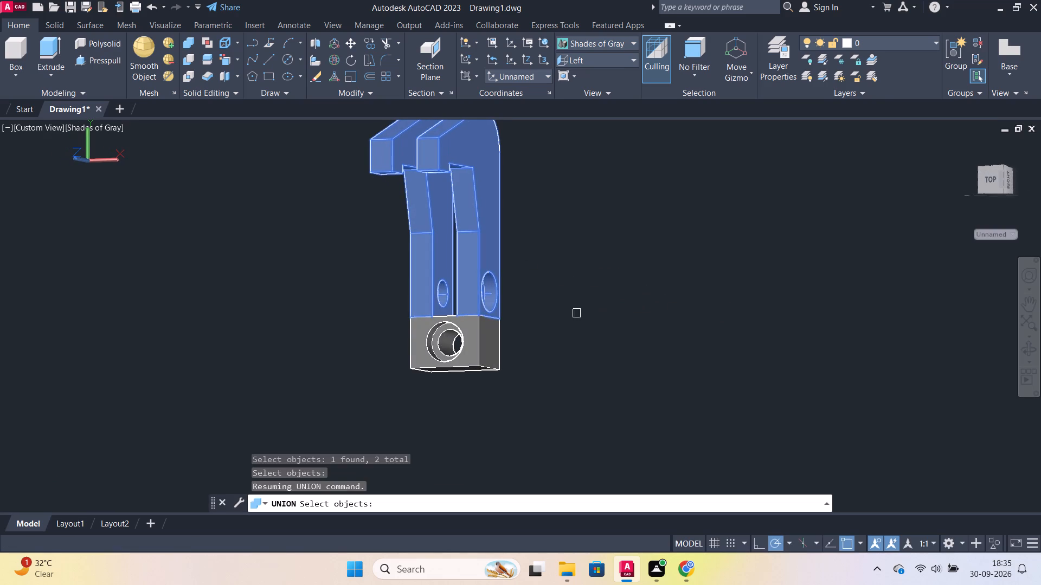
left_click(492, 346)
scroll(510, 319, "up", 2)
middle_click_drag(541, 303, 261, 277, "shift")
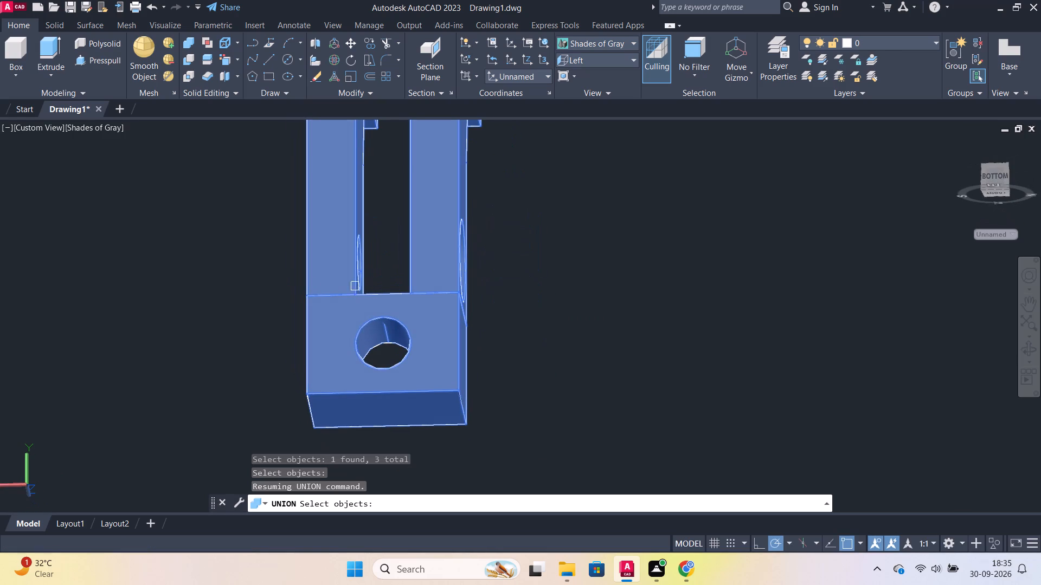
key("Return")
left_click(332, 212)
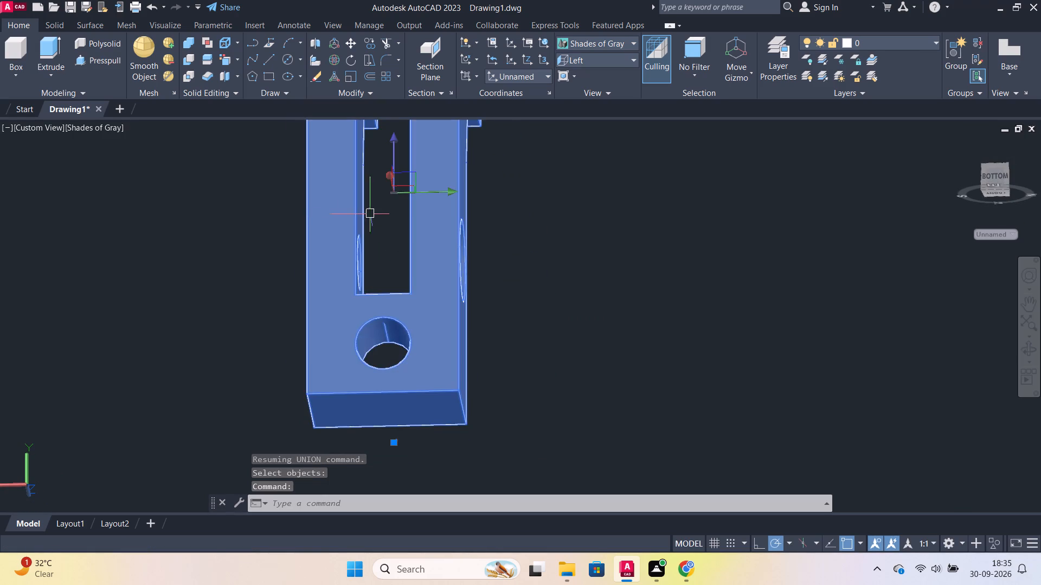
scroll(372, 214, "down", 2)
key("Escape")
Start Color Faces on the united solid, picking its rear face, outer side, lower front faces and hole walls.
left_click(228, 60)
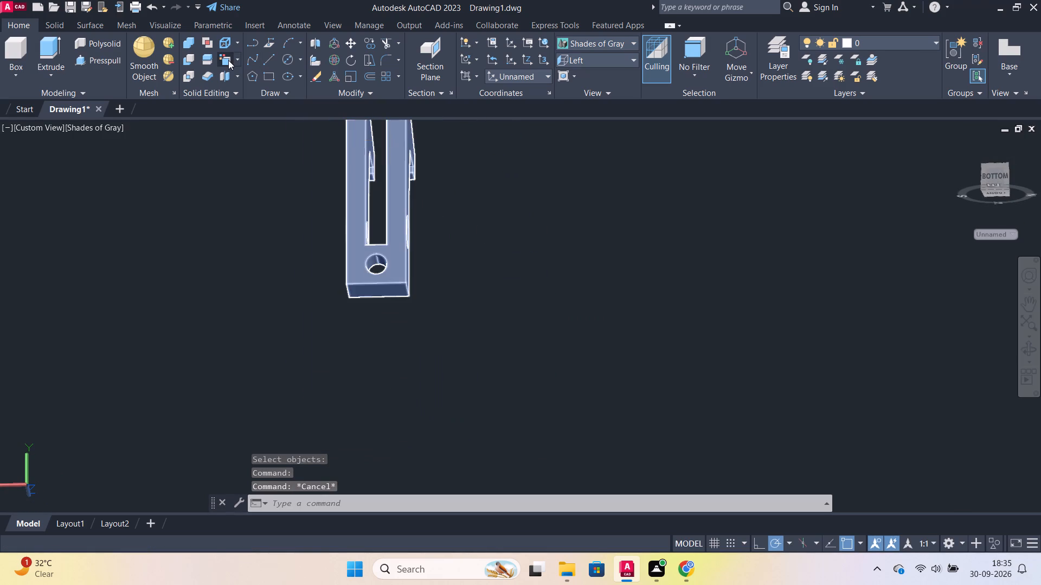
left_click(395, 188)
left_click(400, 204)
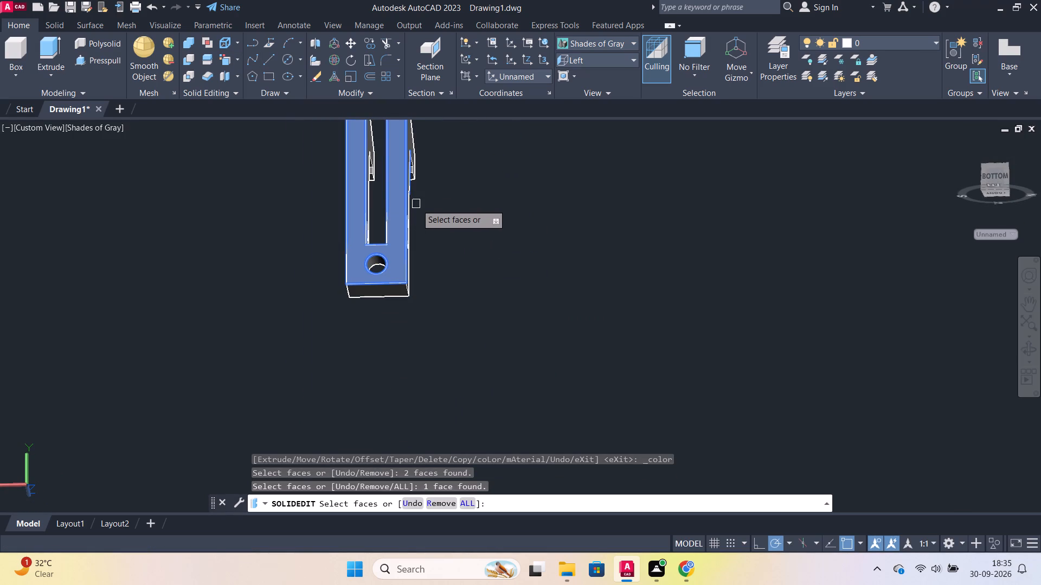
middle_click_drag(528, 222, 445, 266, "shift")
left_click(407, 151)
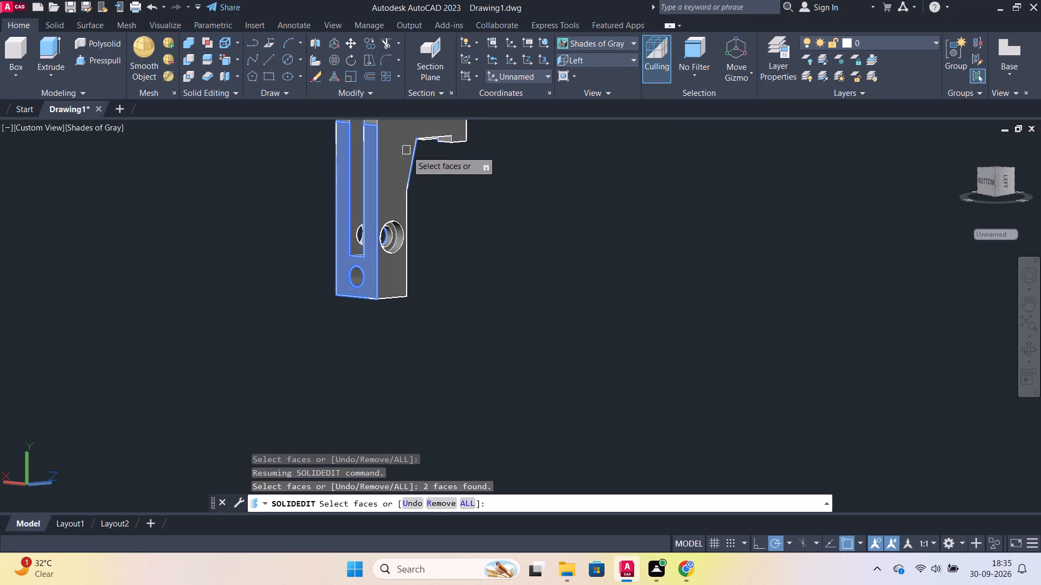
left_click(391, 161)
middle_click_drag(480, 186, 307, 158, "shift")
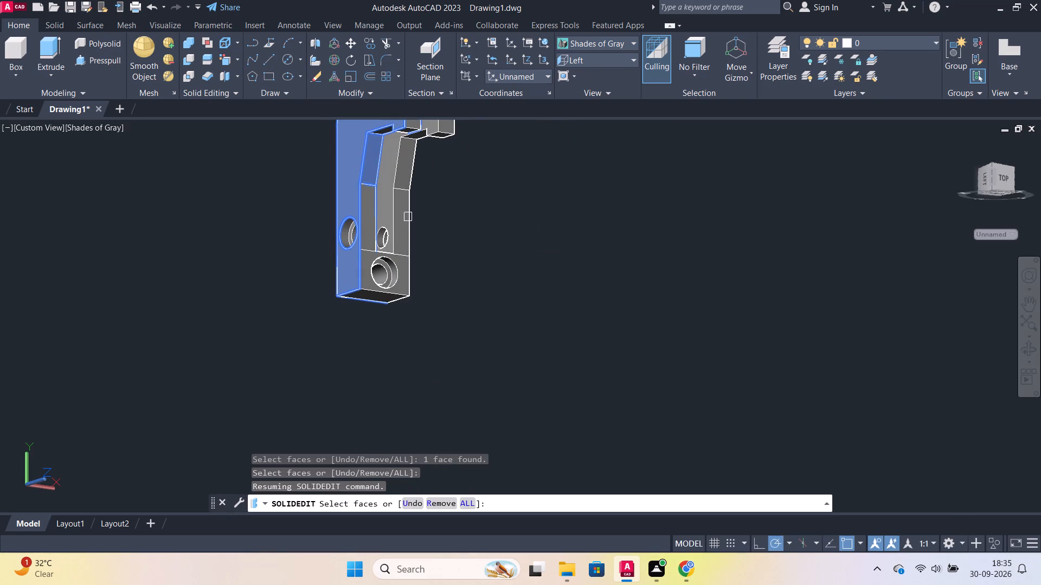
left_click(376, 212)
left_click(358, 235)
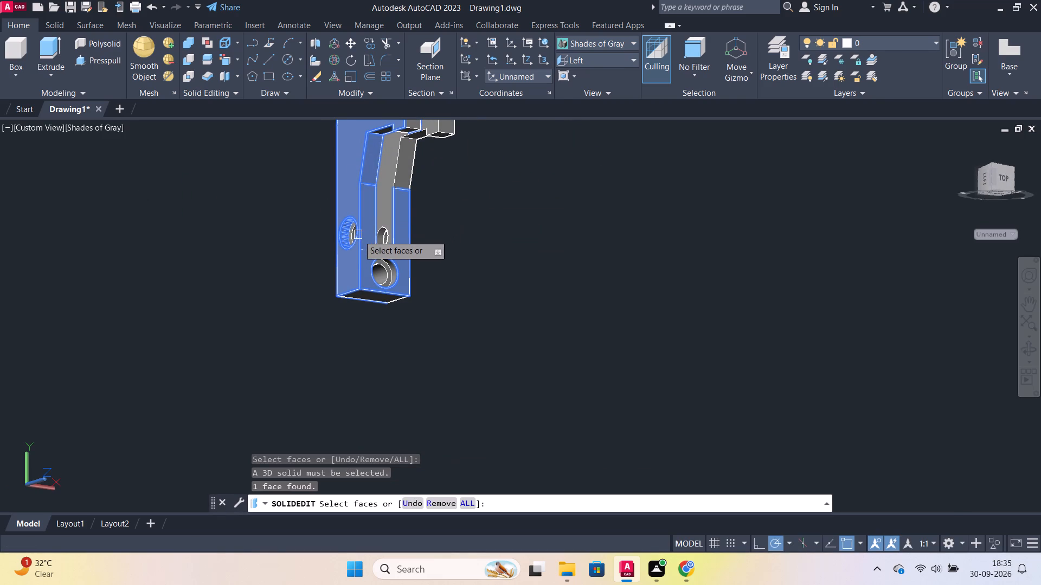
left_click(352, 239)
left_click(380, 268)
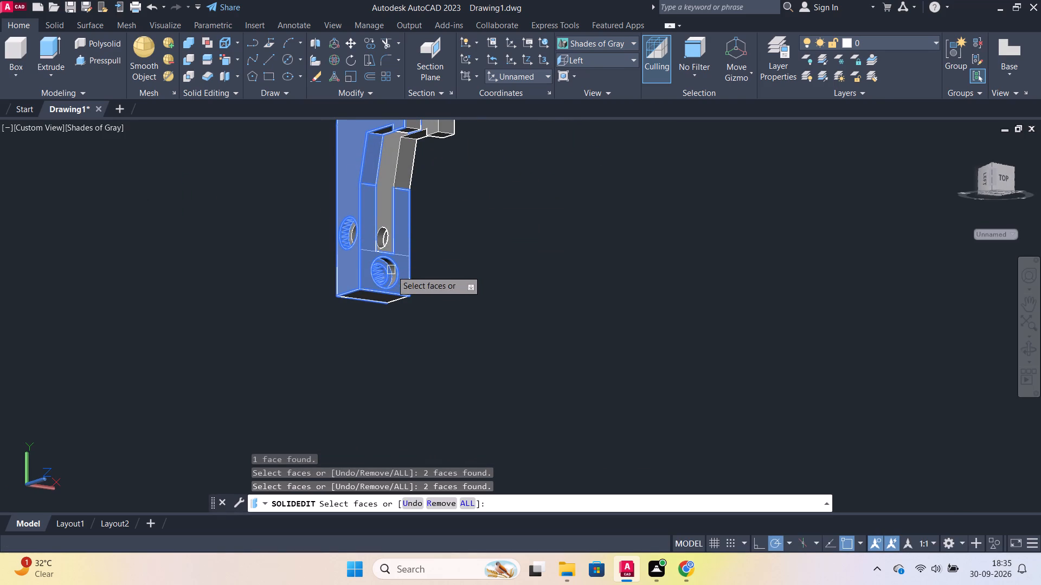
left_click(391, 270)
left_click(387, 237)
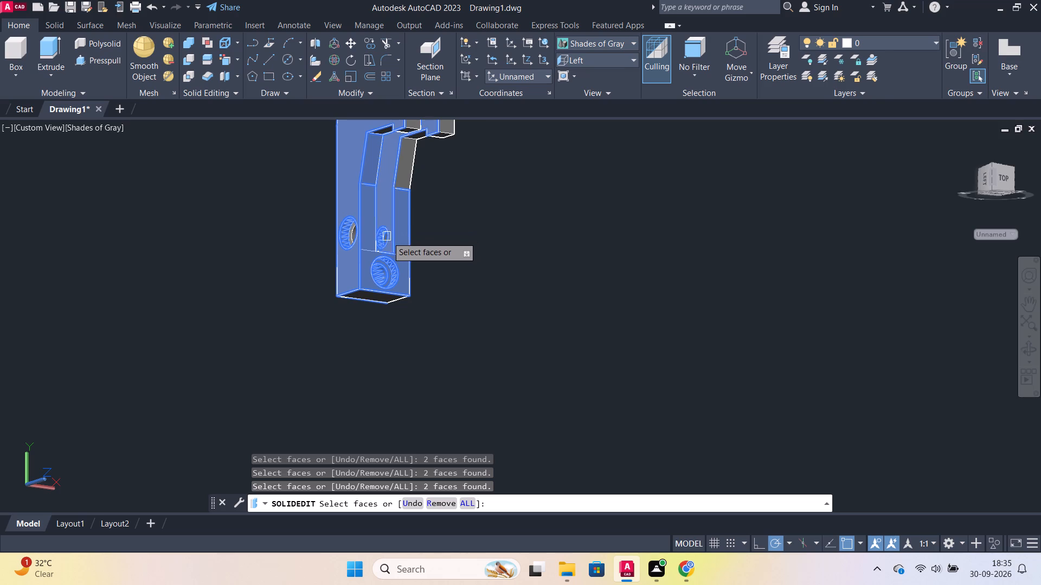
Add the remaining slanted leg front and both arms' end faces to the faces chosen for colouring.
scroll(401, 235, "up", 1)
scroll(409, 228, "down", 3)
scroll(433, 208, "up", 2)
middle_click_drag(432, 184, 468, 280)
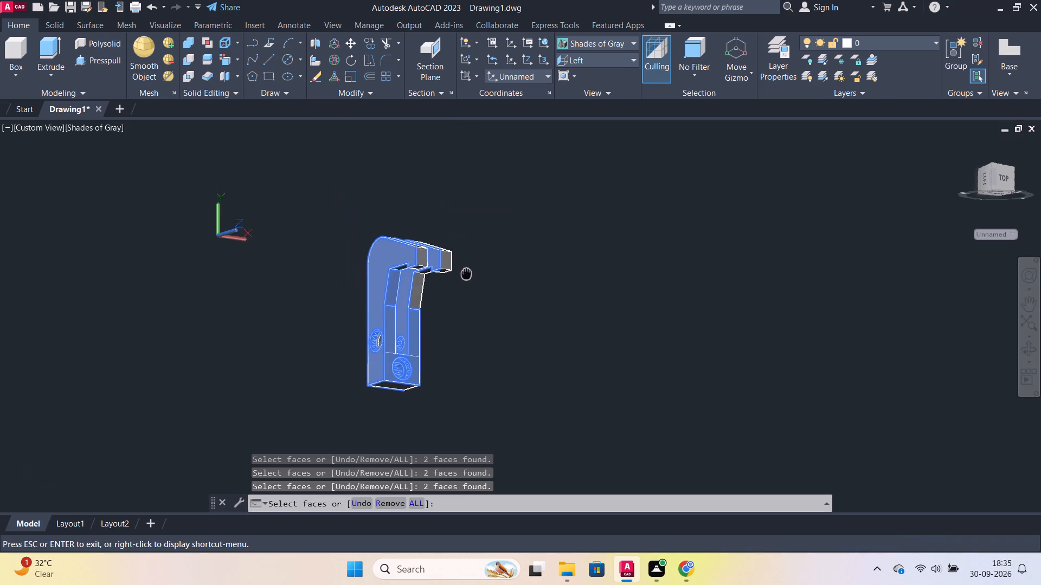
middle_click_drag(468, 280, 467, 281)
scroll(450, 277, "up", 3)
left_click(370, 327)
left_click(370, 260)
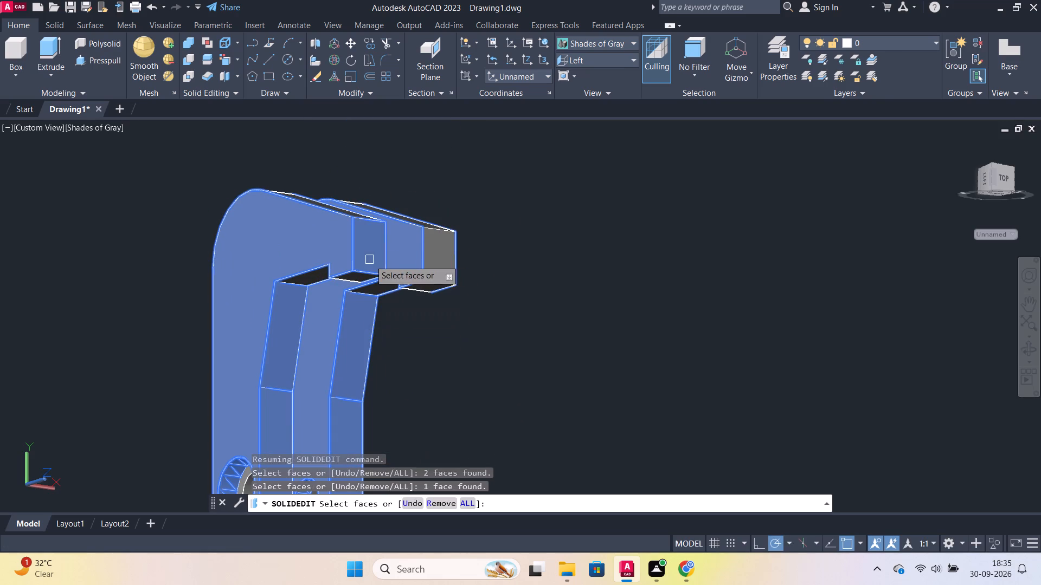
left_click(467, 270)
left_click(444, 264)
Add the undersides of both arms and the block's bottom face to the faces chosen for colouring.
scroll(499, 270, "down", 2)
middle_click_drag(503, 272, 500, 274, "shift")
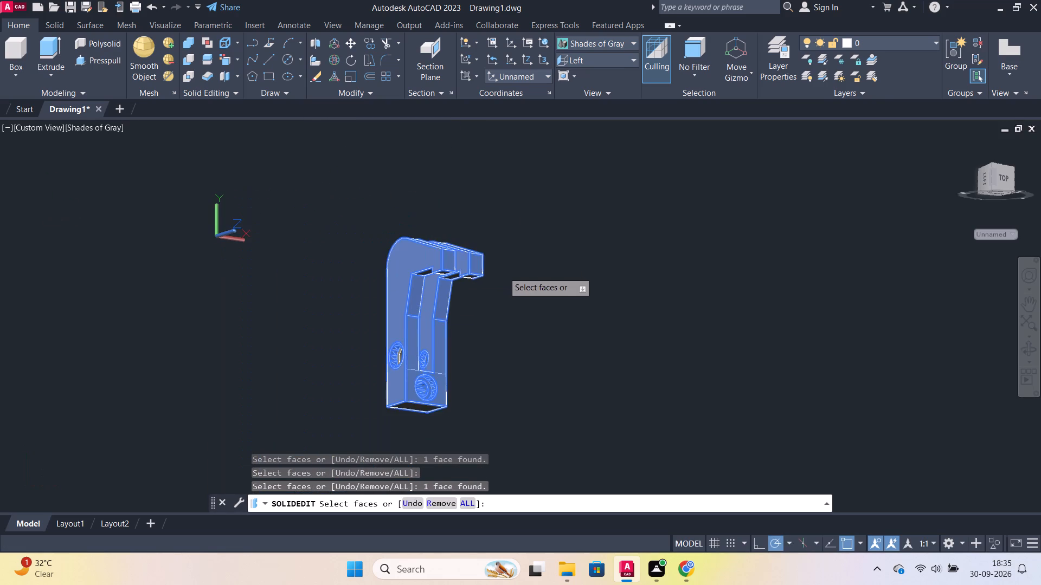
middle_click_drag(500, 274, 426, 177, "shift")
left_click(418, 272)
left_click(419, 259)
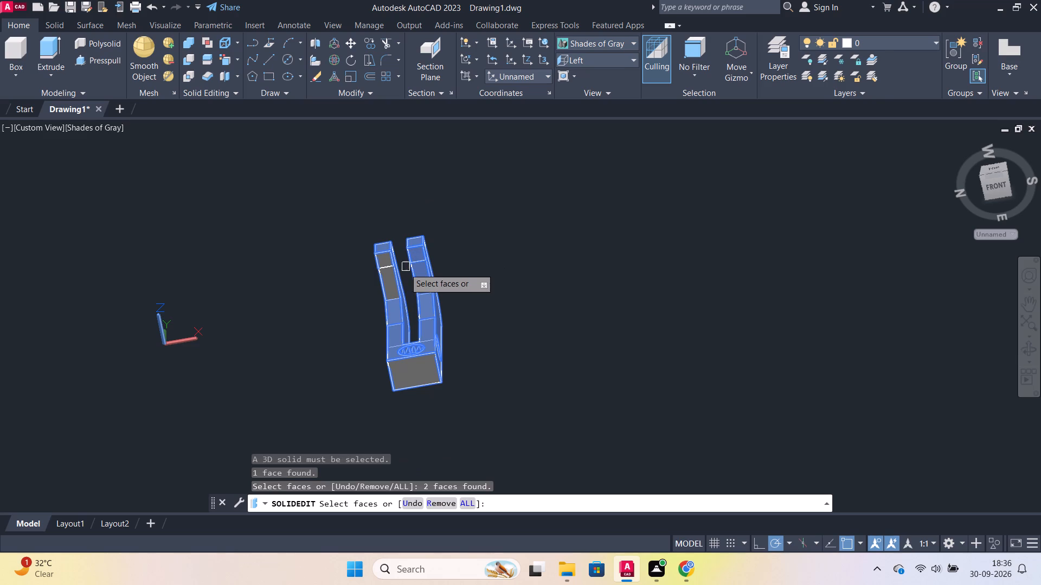
left_click(389, 267)
left_click(385, 282)
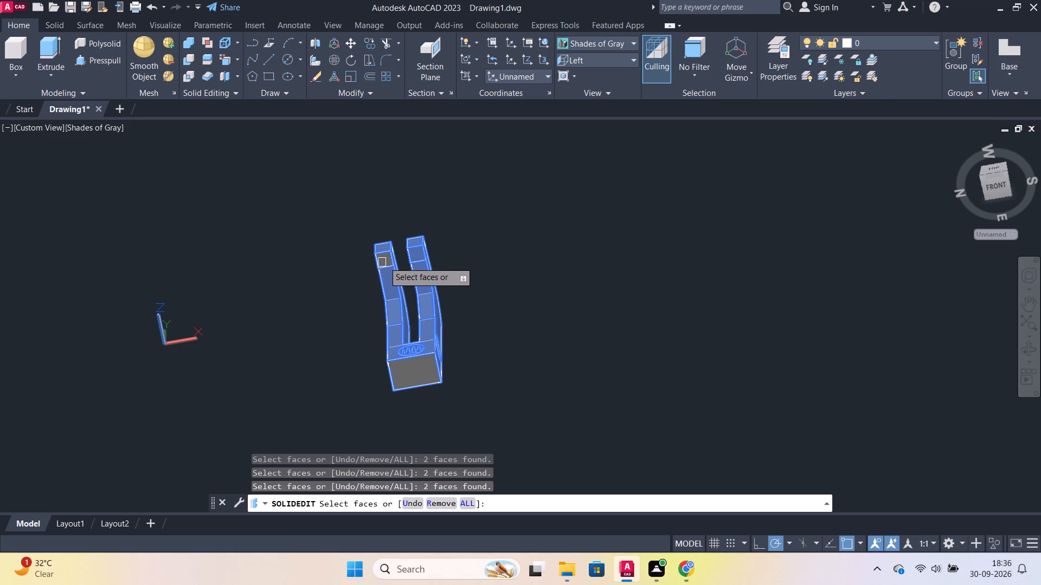
left_click(384, 261)
left_click(412, 373)
scroll(452, 365, "up", 1)
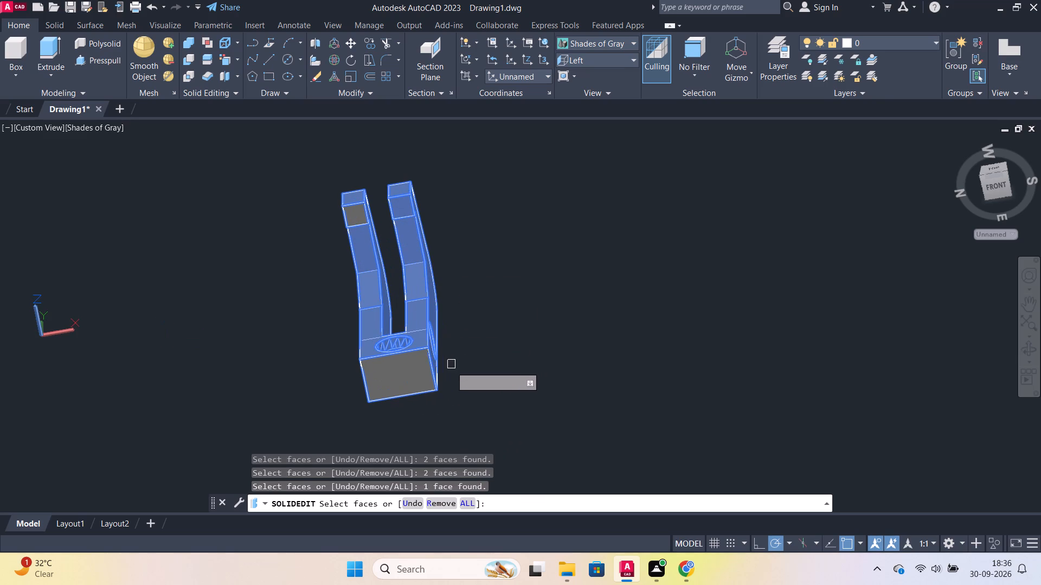
left_click(416, 375, "shift")
left_click(421, 378)
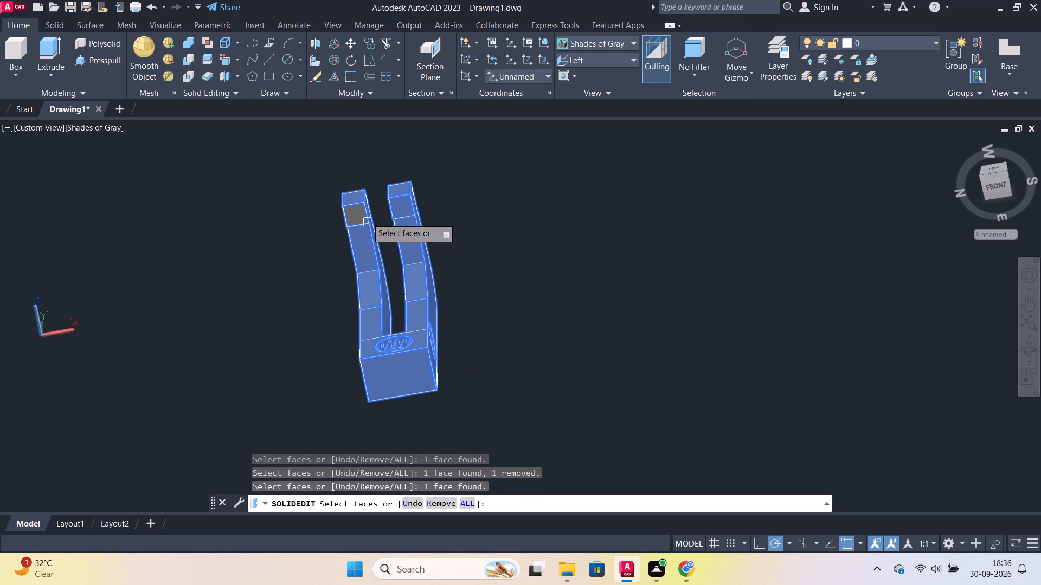
left_click(365, 212)
Add the side hole's inner step, the slot floor between the uprights and the front hole's inner wall to the chosen faces.
middle_click_drag(499, 249, 425, 383, "shift")
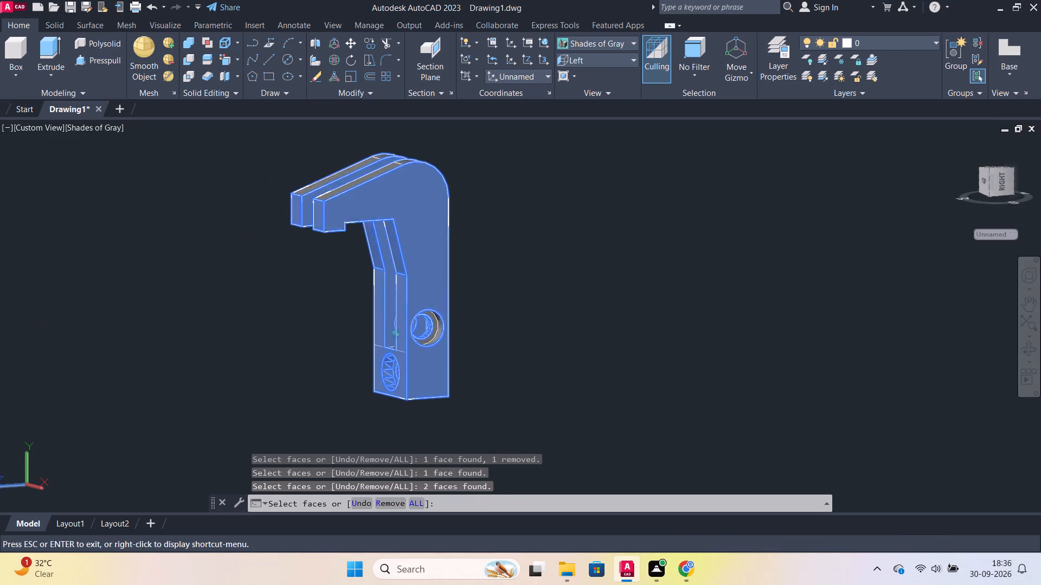
middle_click_drag(425, 383, 438, 387, "shift")
left_click(447, 328)
scroll(447, 328, "up", 2)
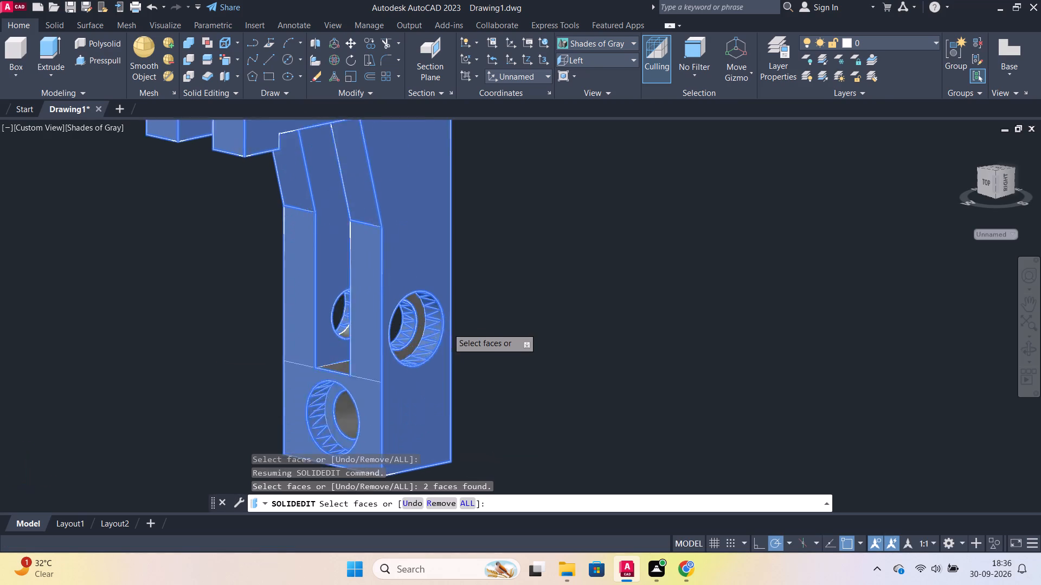
scroll(447, 328, "up", 1)
left_click(413, 339)
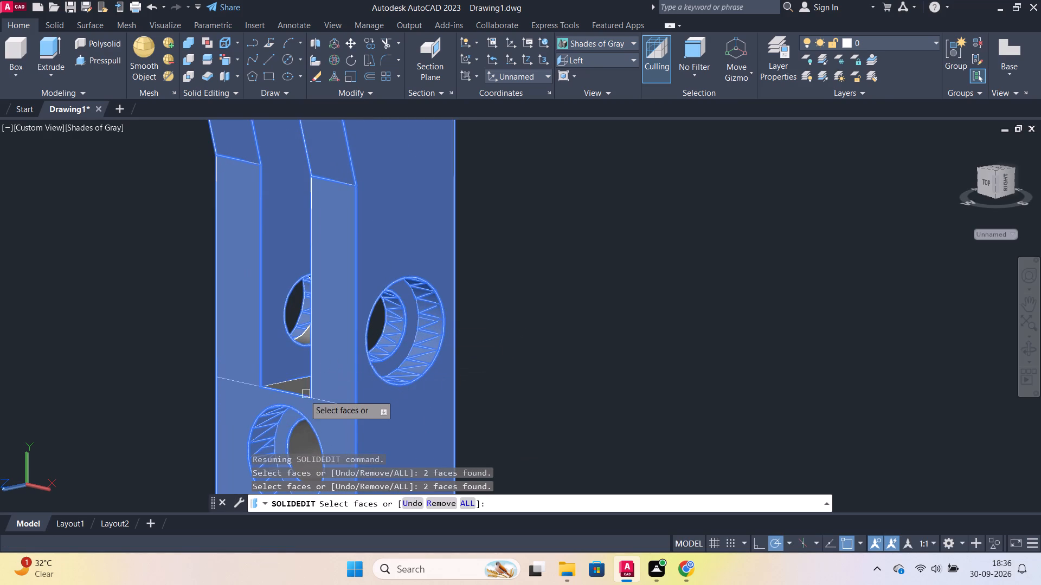
left_click(299, 388)
left_click(305, 438)
scroll(316, 430, "down", 3)
Add the sloping tops and rounded corner faces of both arms to the faces chosen for colouring.
middle_click_drag(362, 295, 406, 360, "shift")
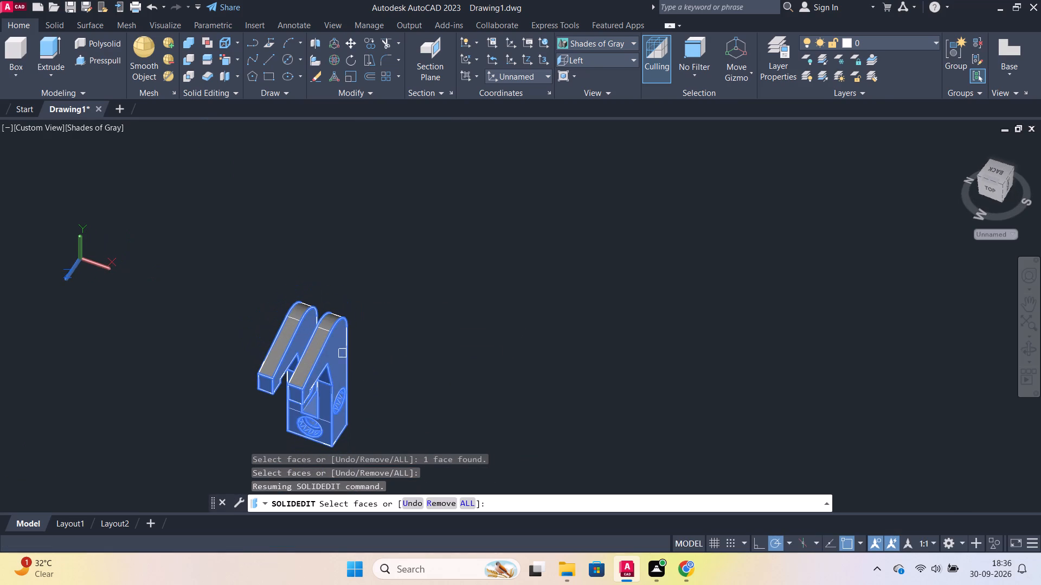
left_click(310, 349)
left_click(280, 346)
left_click(293, 328)
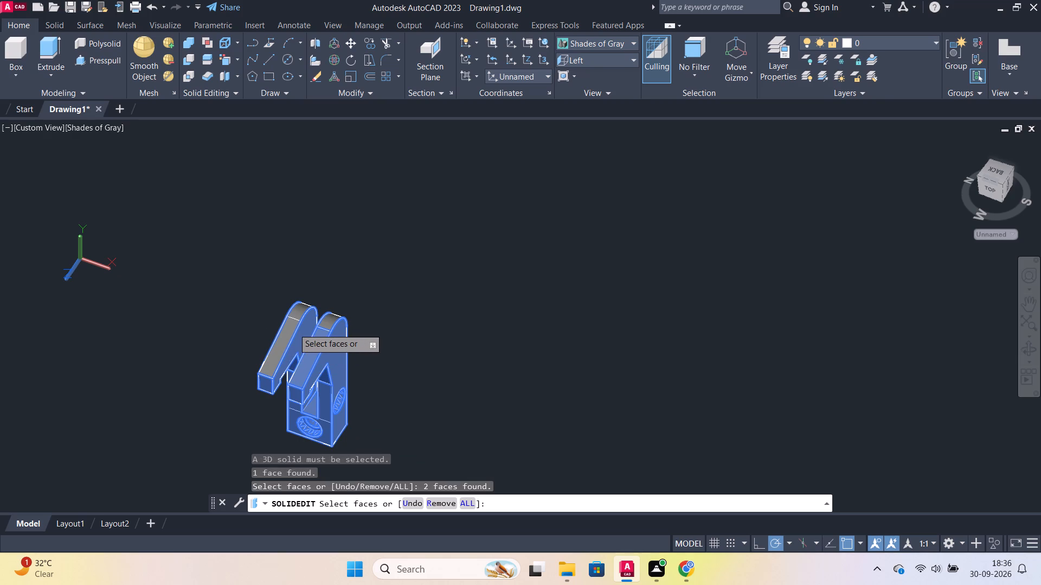
left_click(301, 309)
left_click(329, 318)
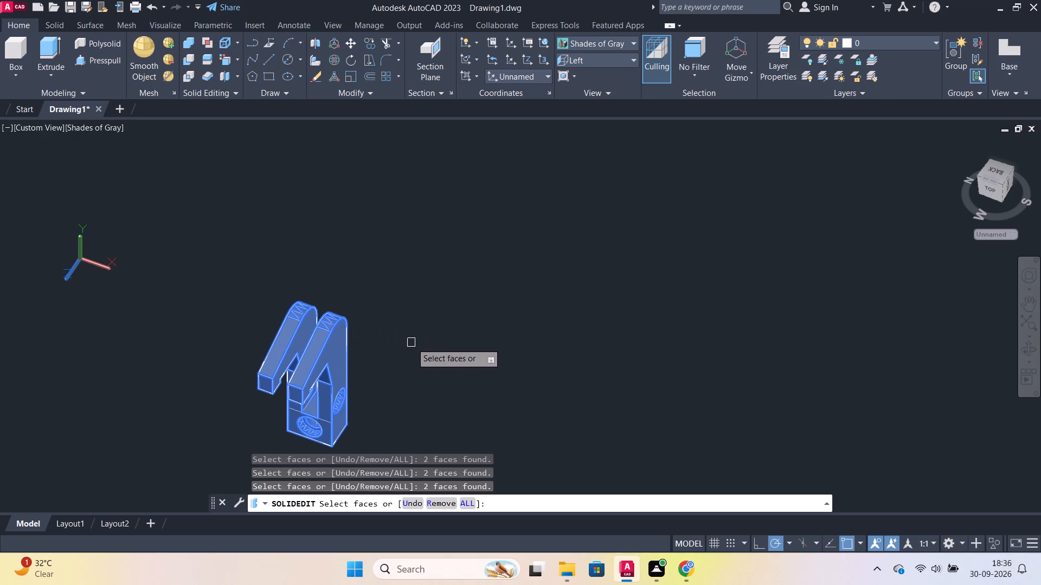
Add the remaining side hole wall inside the slot, reached from the rear, to the faces chosen for colouring.
middle_click_drag(384, 356, 234, 285, "shift")
middle_click_drag(441, 357, 416, 349, "shift")
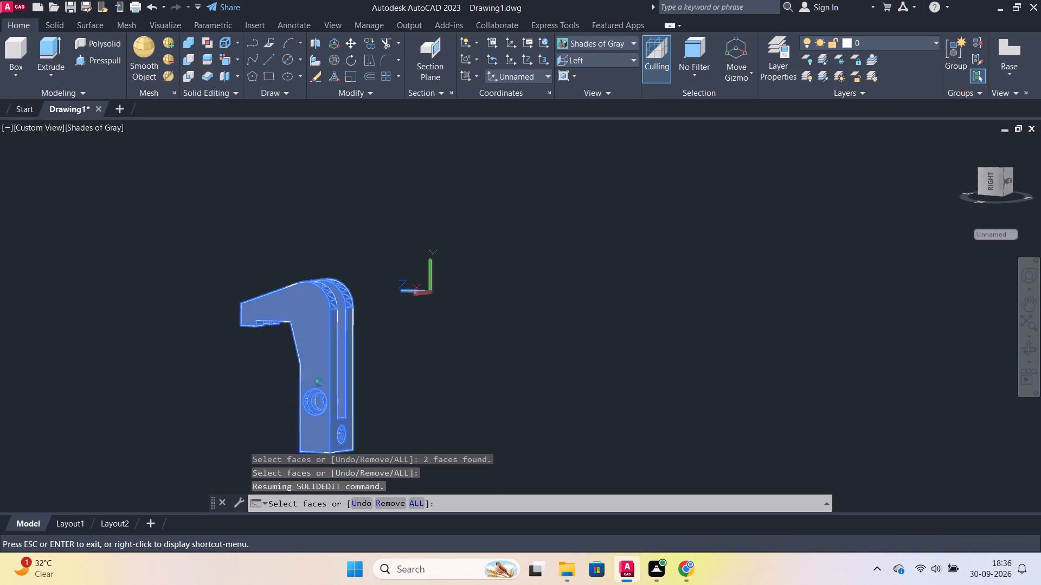
middle_click_drag(416, 349, 370, 285, "shift")
scroll(388, 379, "down", 1)
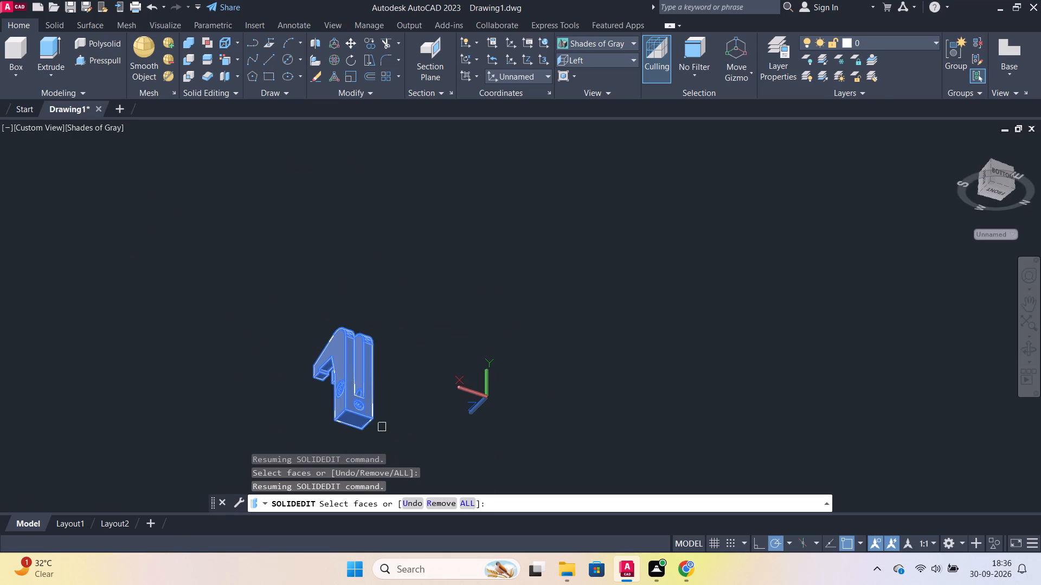
middle_click_drag(376, 429, 221, 418, "shift")
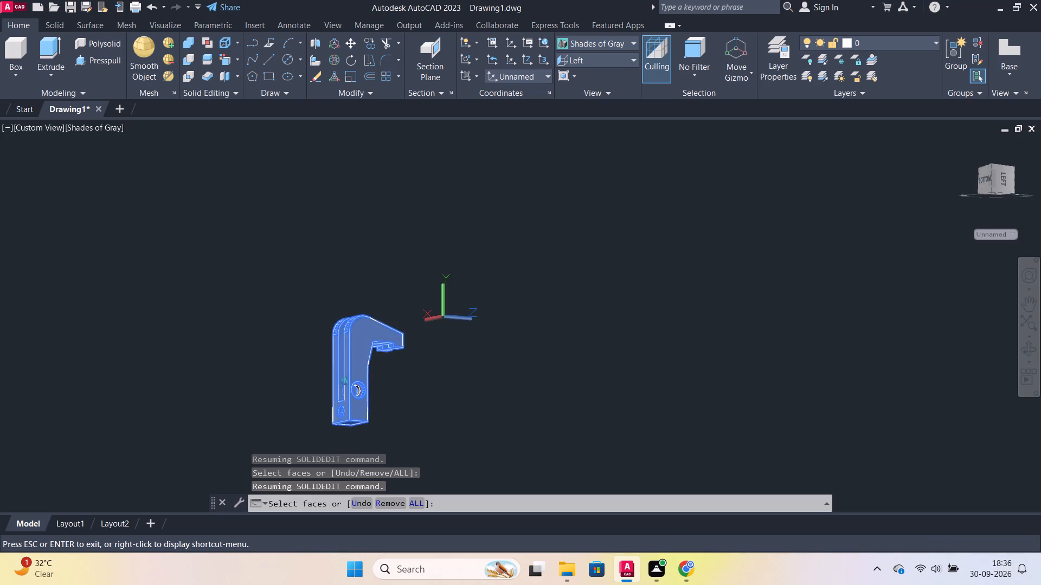
middle_click_drag(221, 418, 375, 418, "shift")
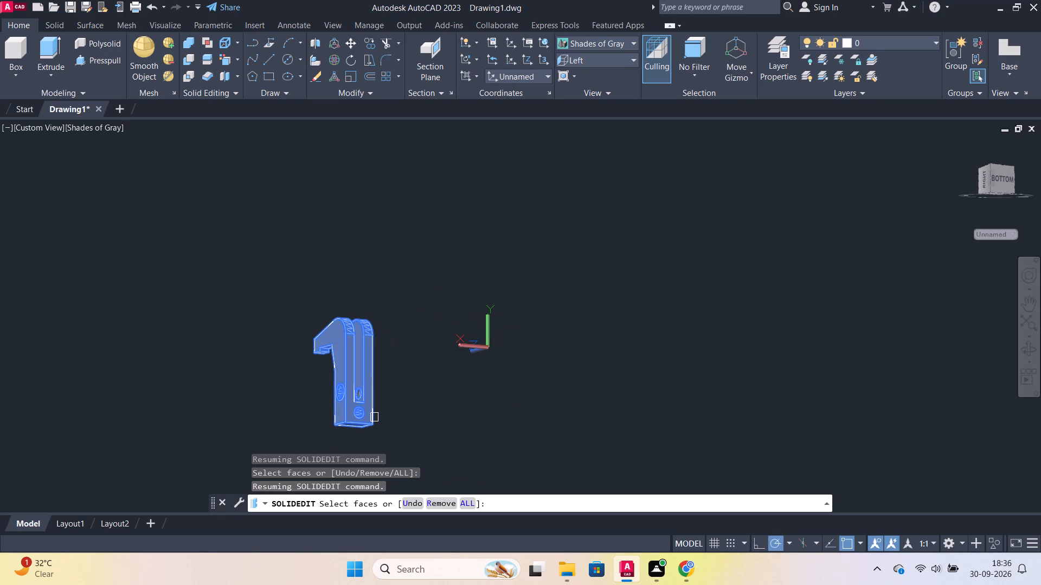
scroll(376, 415, "up", 3)
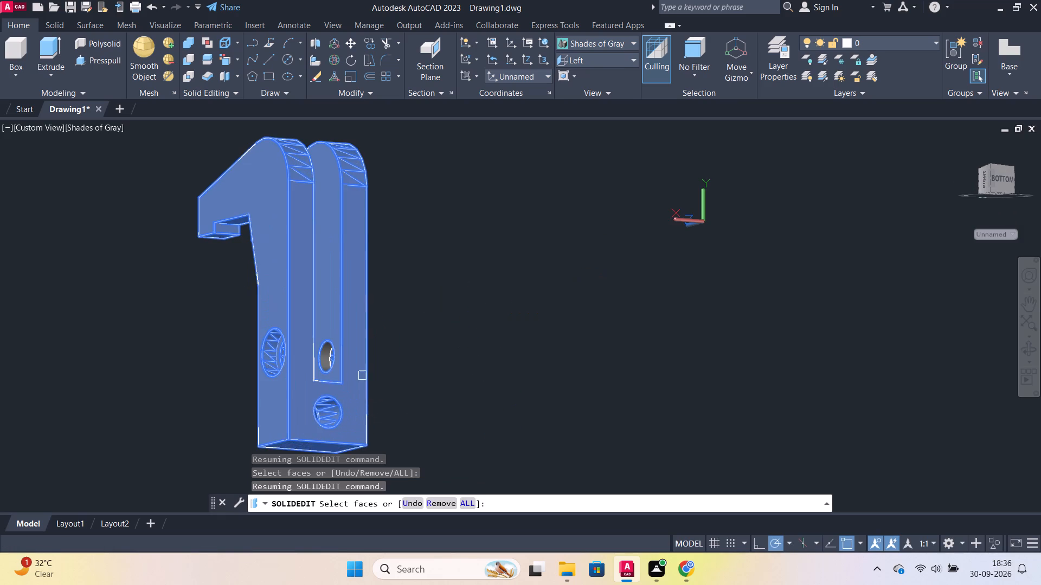
scroll(329, 362, "down", 1)
scroll(330, 362, "up", 4)
left_click(303, 343)
scroll(303, 349, "down", 3)
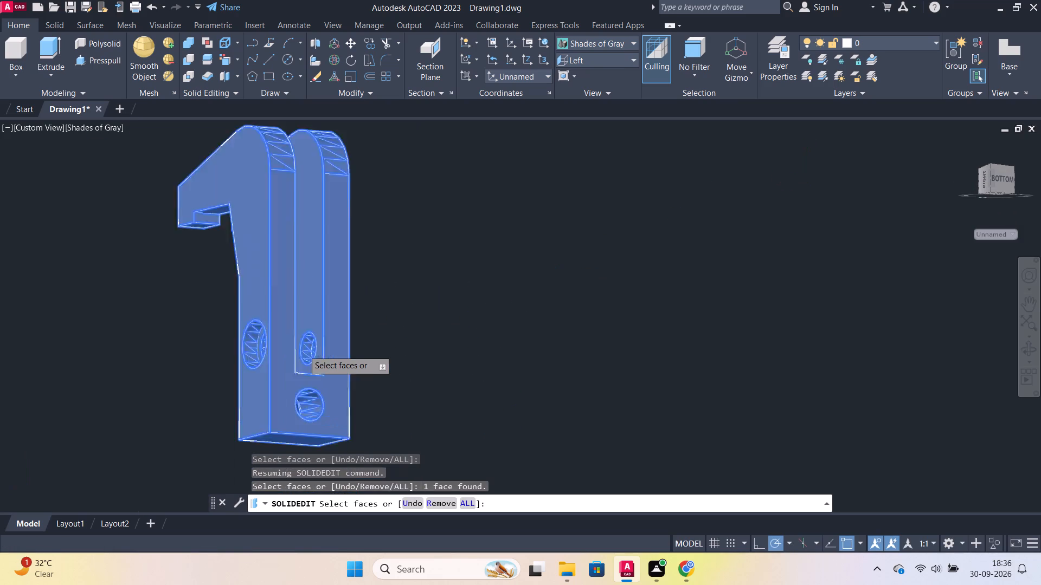
Apply red, index colour 10, to all the chosen faces and finish the solid editing command.
middle_click_drag(363, 353, 356, 385, "shift")
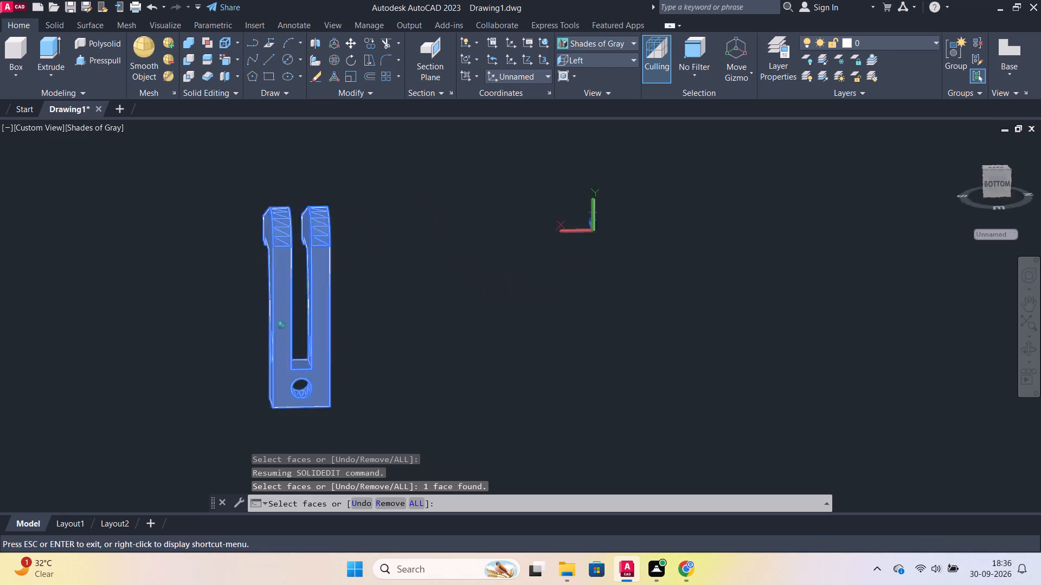
middle_click_drag(356, 385, 388, 387, "shift")
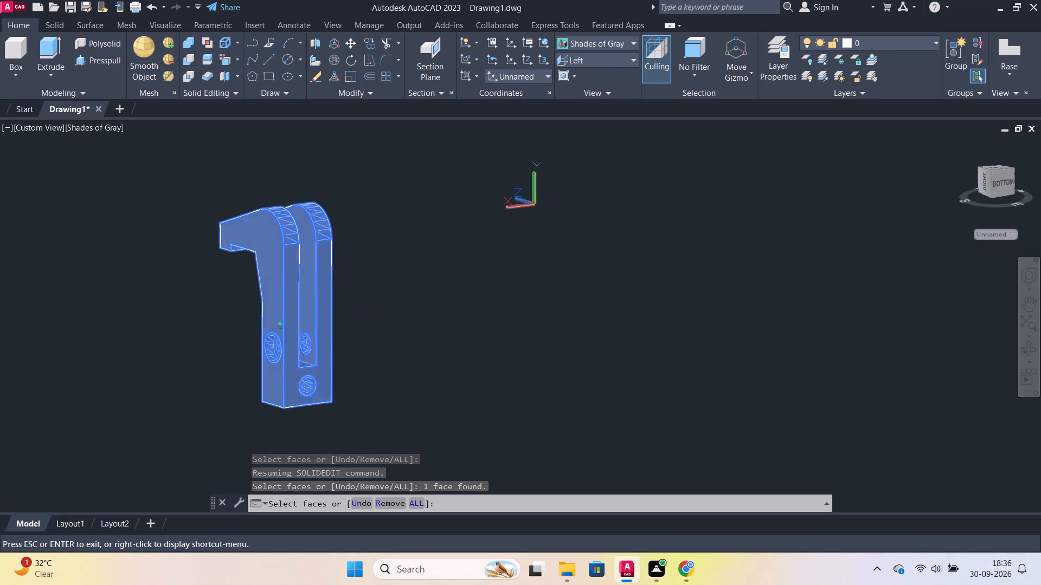
middle_click_drag(388, 387, 452, 381, "shift")
key("Return")
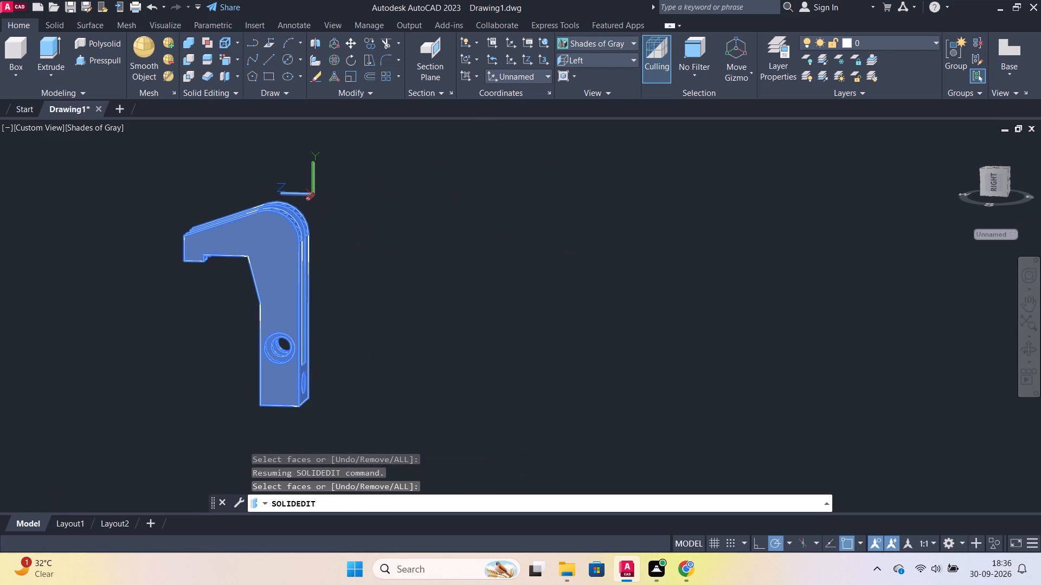
left_click(398, 238)
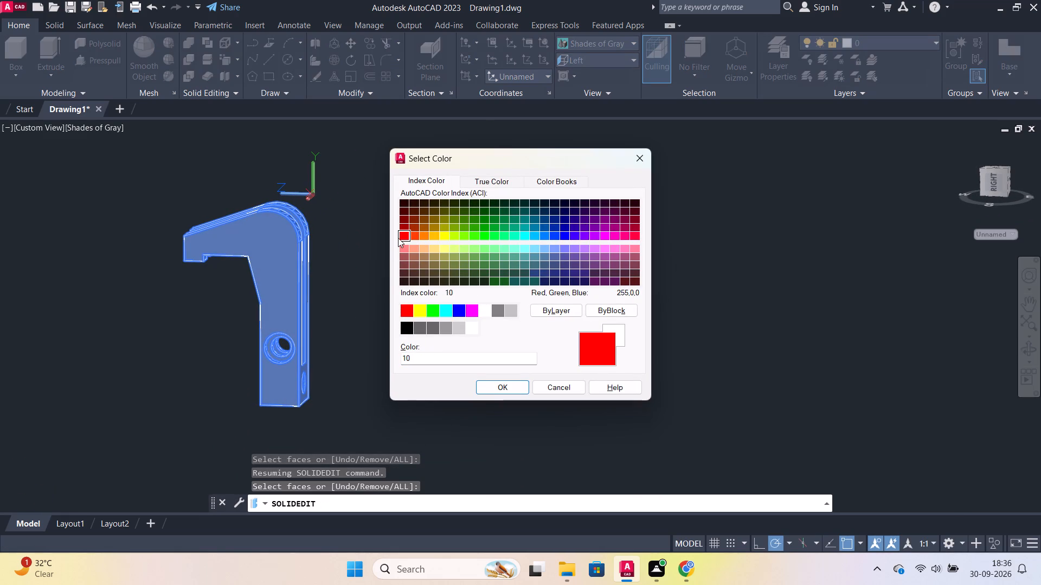
left_click(506, 387)
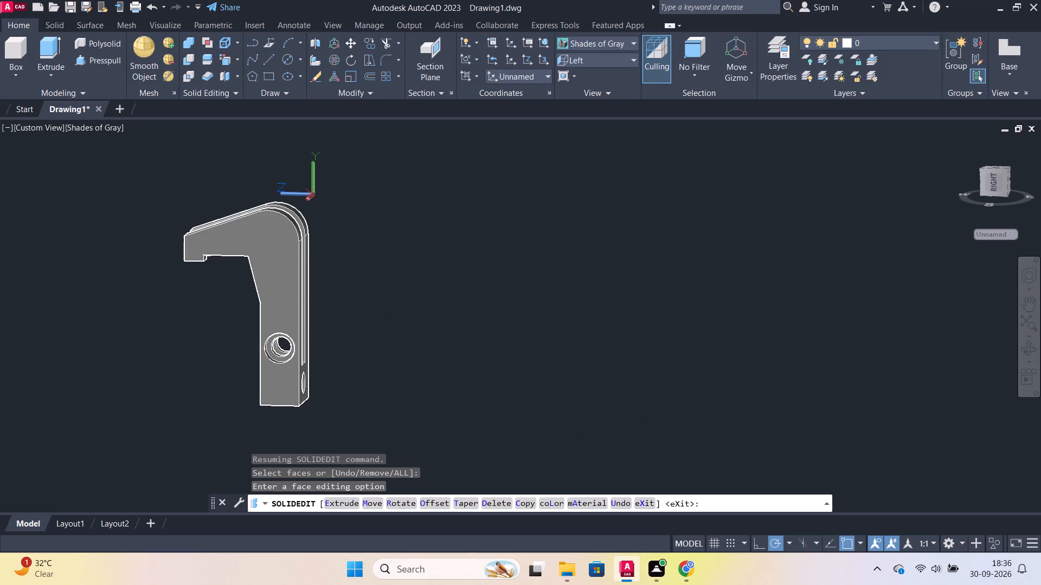
key("Return")
key("Return")
key("Return")
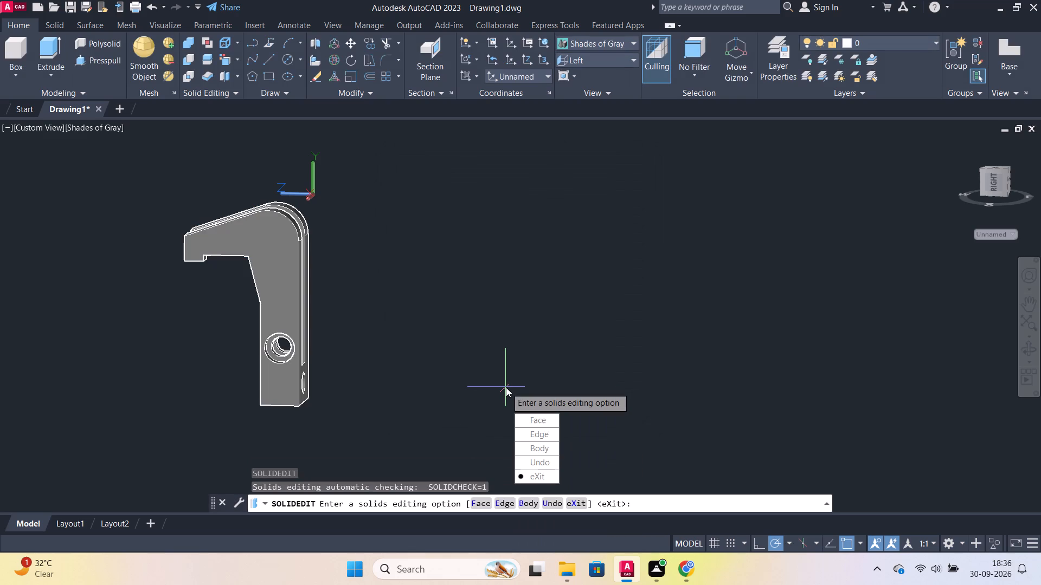
key("Return")
Set the visual style to Shaded with edges.
left_click(114, 126)
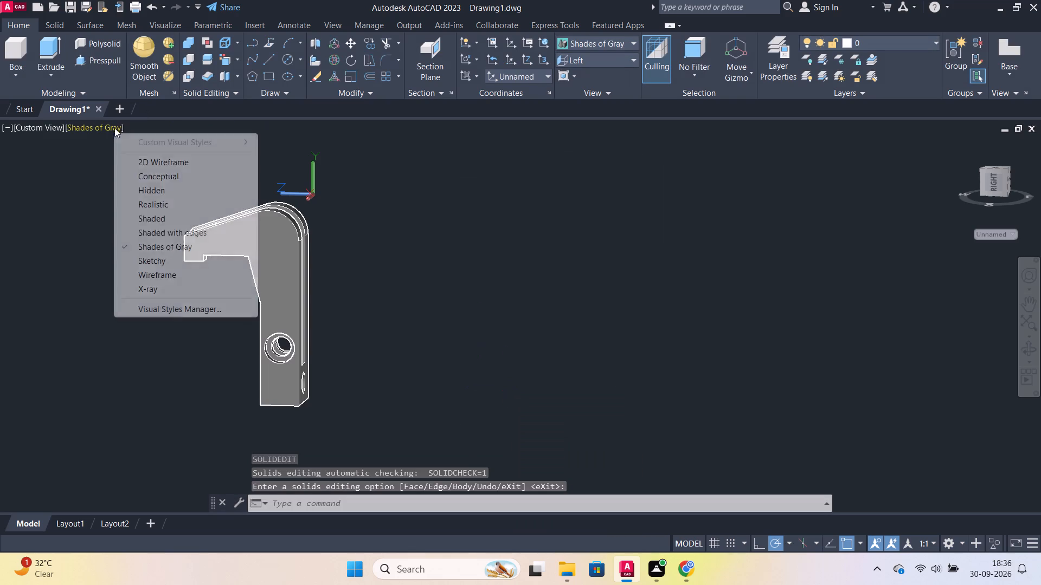
left_click(176, 229)
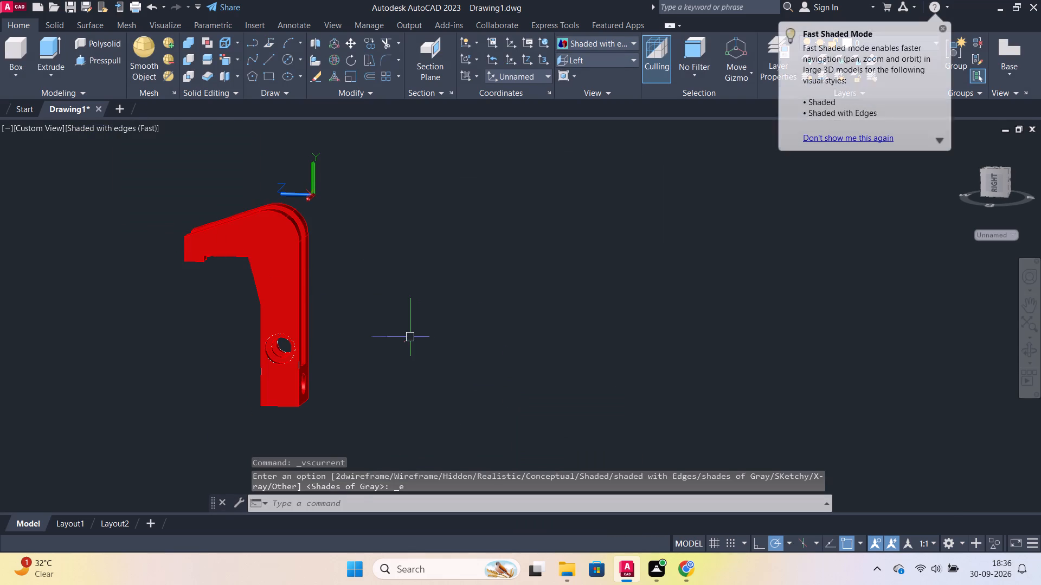
Erase the leftover line on the upright's rear edge near the lower end of the slot.
scroll(373, 349, "up", 2)
scroll(230, 382, "up", 2)
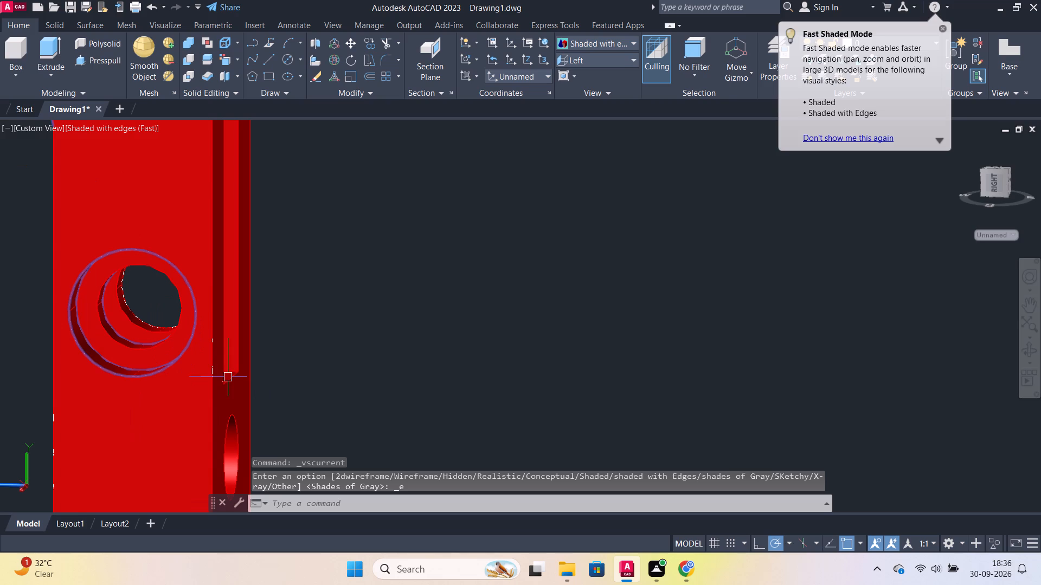
left_click(211, 369)
key("e")
key("Return")
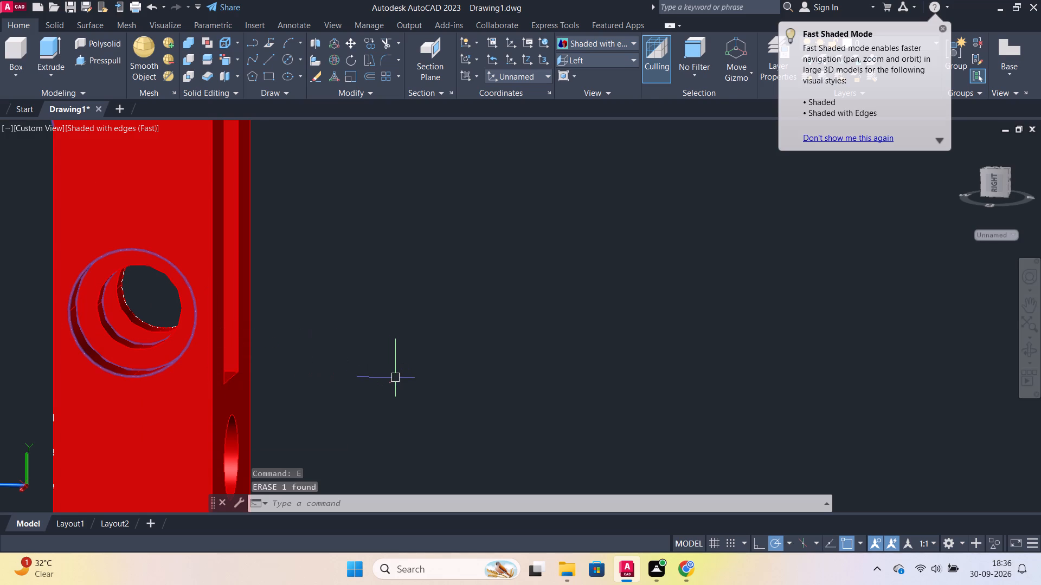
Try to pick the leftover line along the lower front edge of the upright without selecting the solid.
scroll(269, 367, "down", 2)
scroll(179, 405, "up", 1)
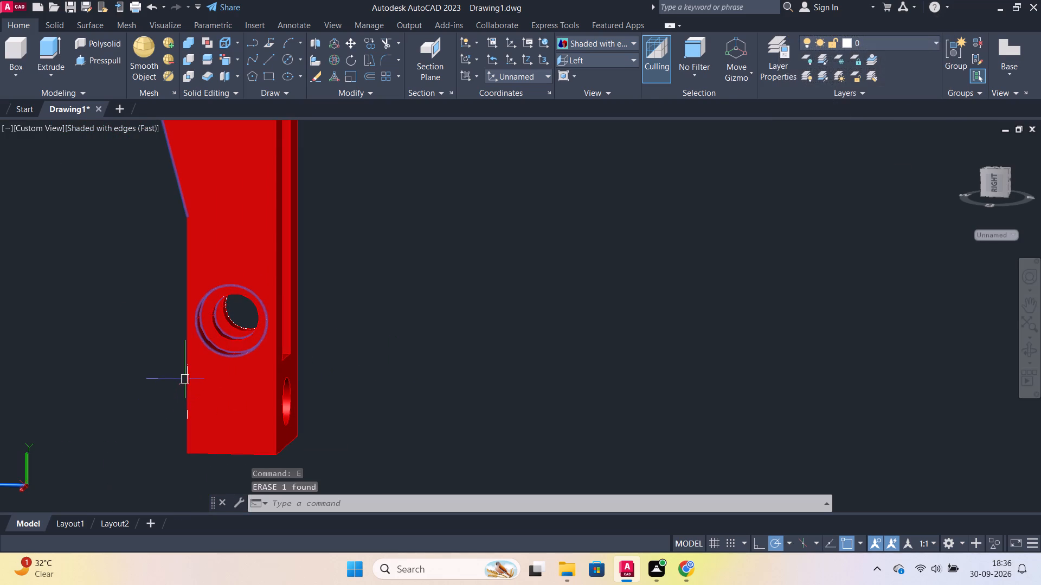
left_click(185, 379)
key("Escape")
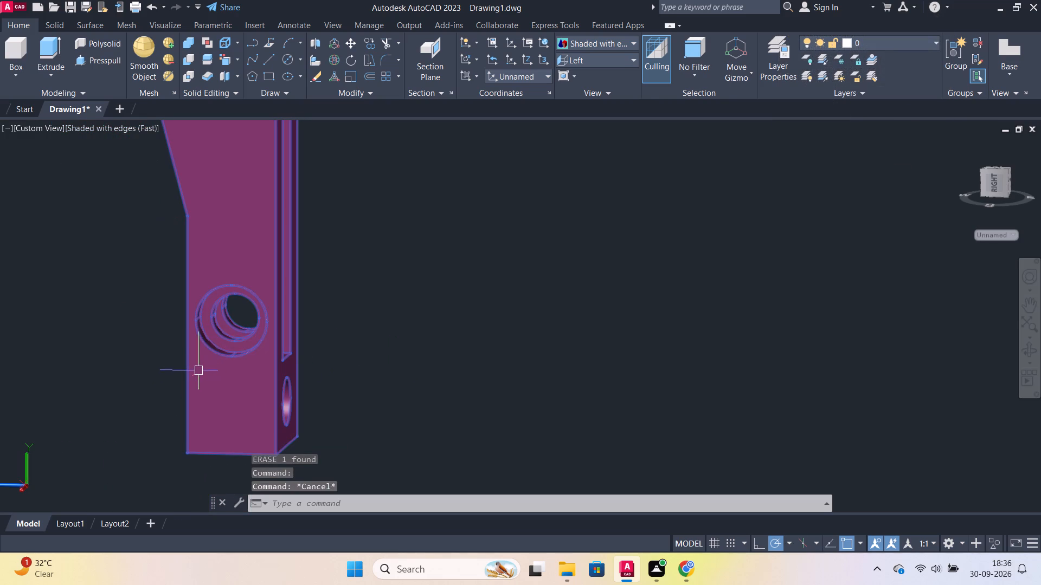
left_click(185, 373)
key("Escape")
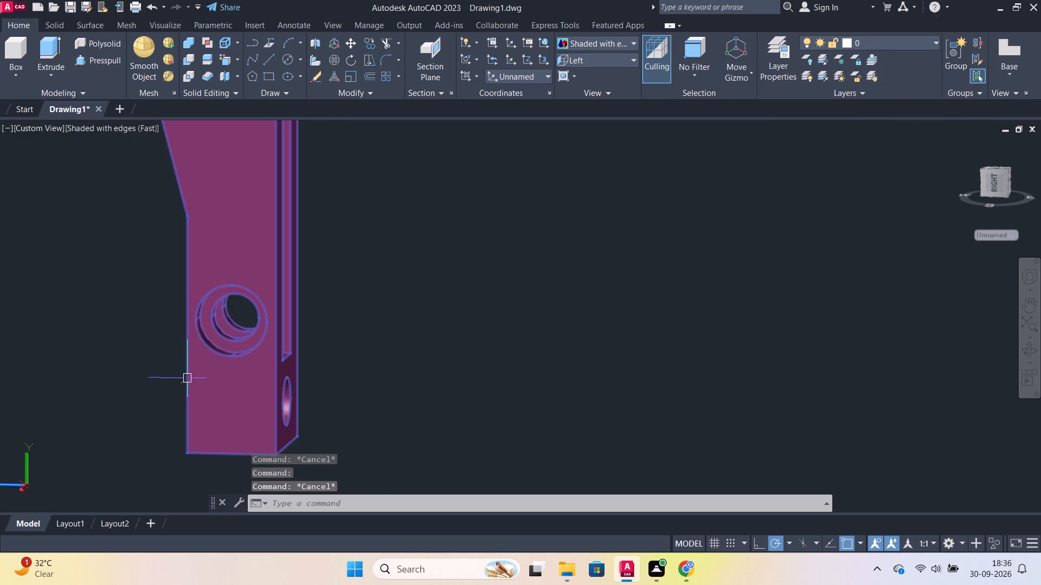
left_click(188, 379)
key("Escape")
Erase the leftover circle around the outer rim of the stepped hole on the upright's side face.
middle_click_drag(165, 374, 180, 374, "shift")
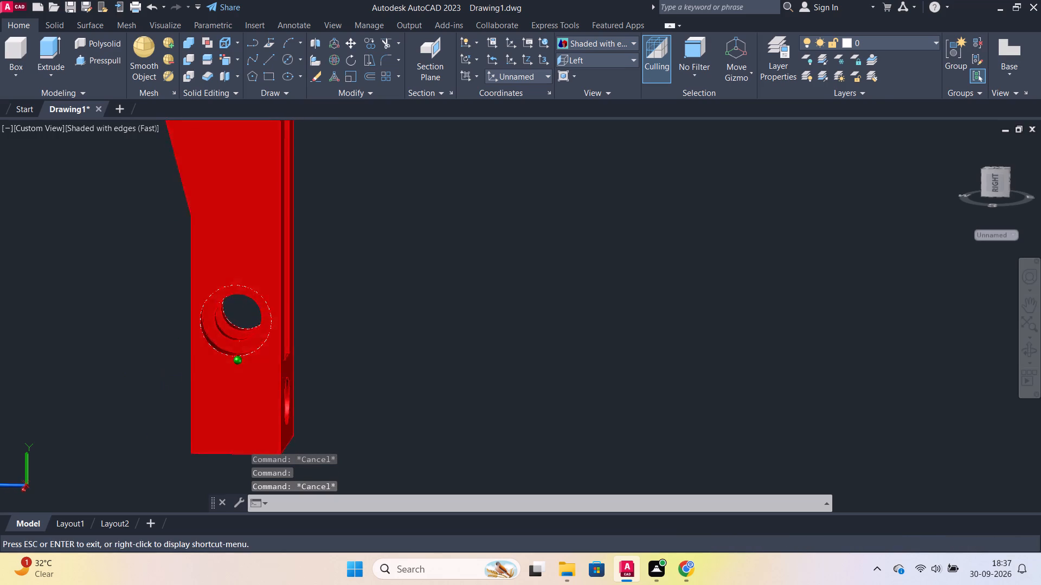
middle_click_drag(180, 374, 231, 374, "shift")
left_click(255, 349)
key("Escape")
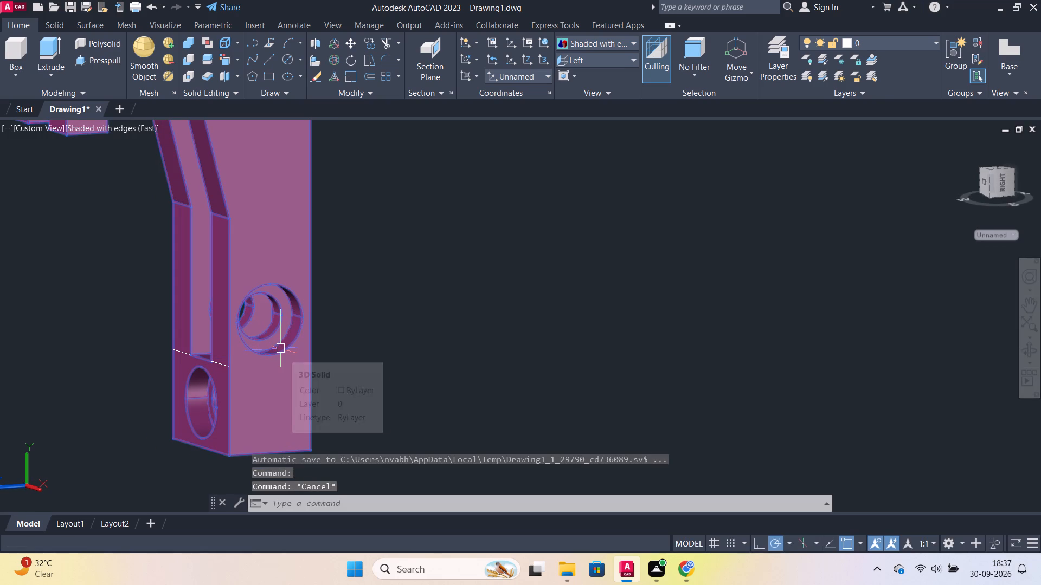
key("Escape")
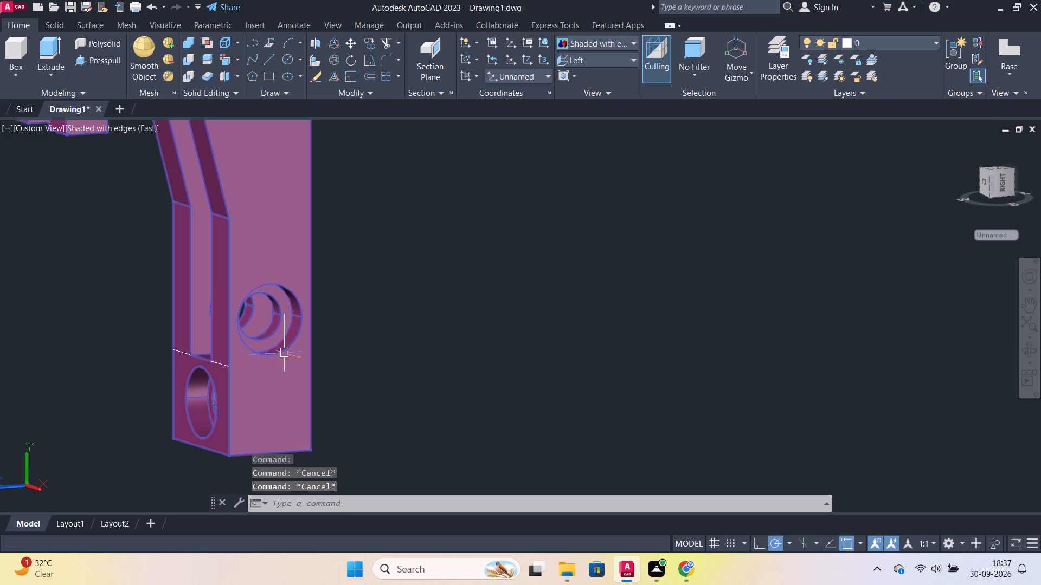
left_click(289, 292)
key("Escape")
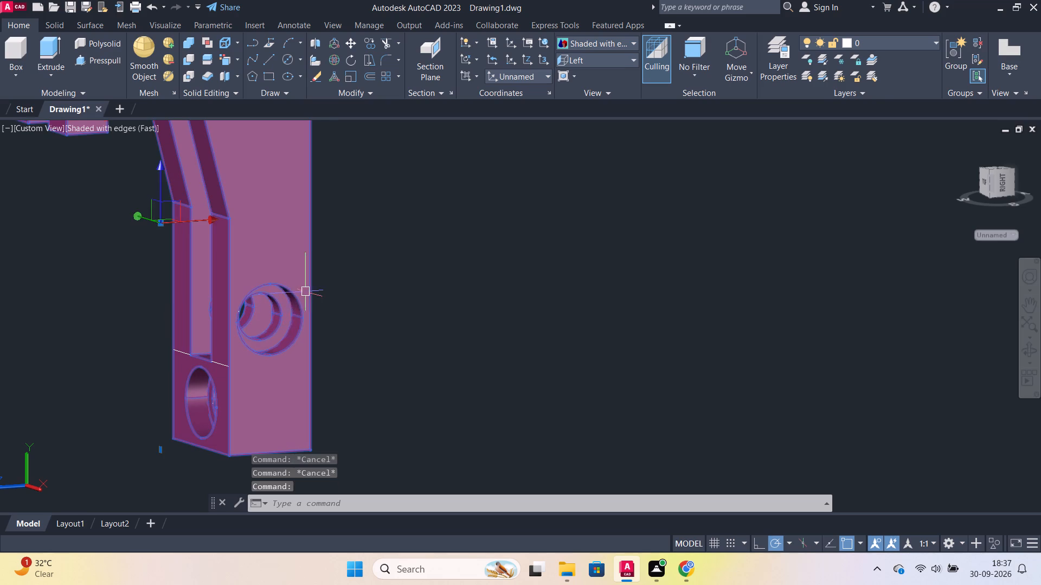
left_click(298, 296)
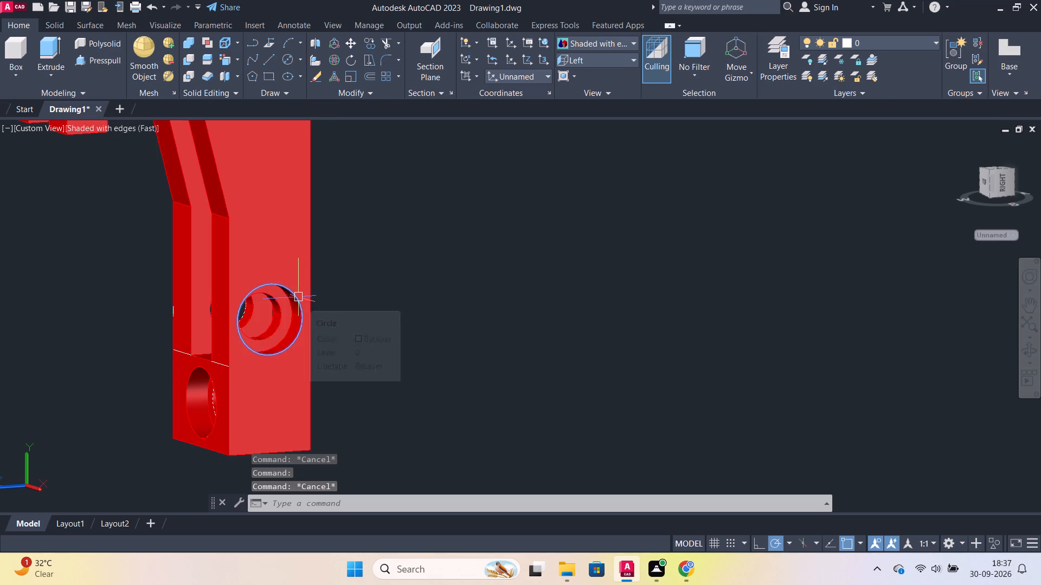
key("e")
key("Return")
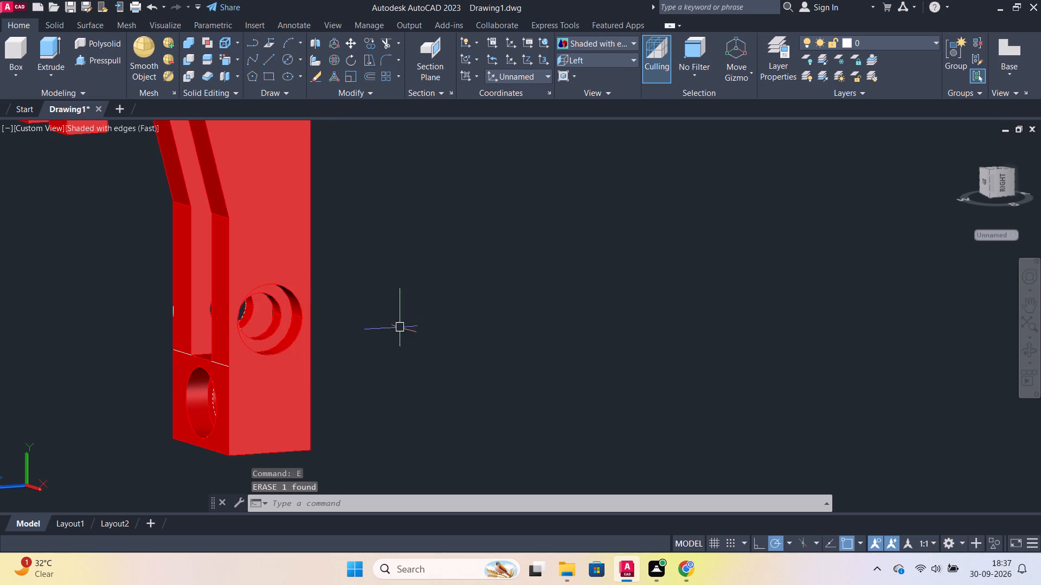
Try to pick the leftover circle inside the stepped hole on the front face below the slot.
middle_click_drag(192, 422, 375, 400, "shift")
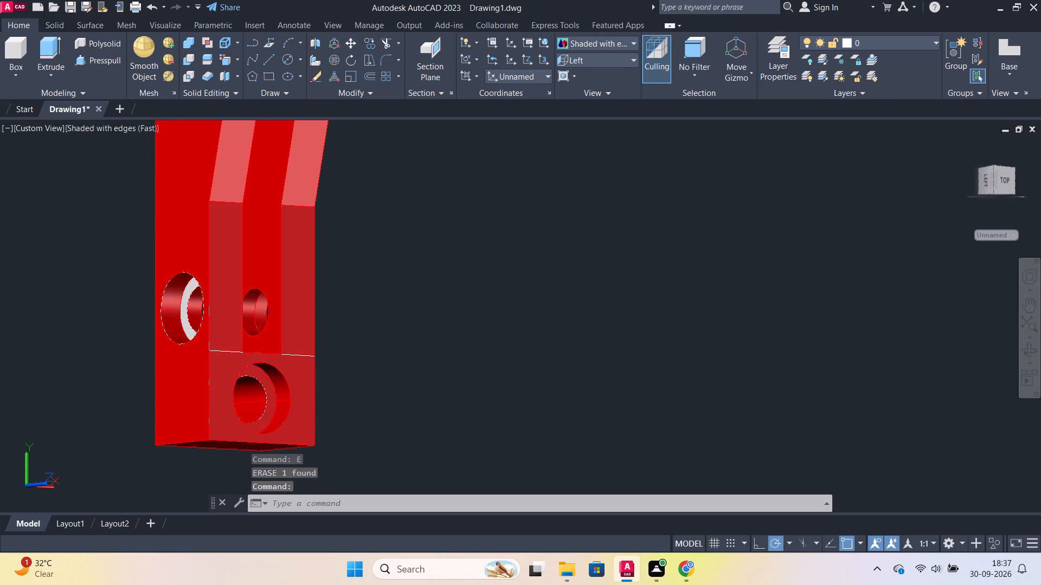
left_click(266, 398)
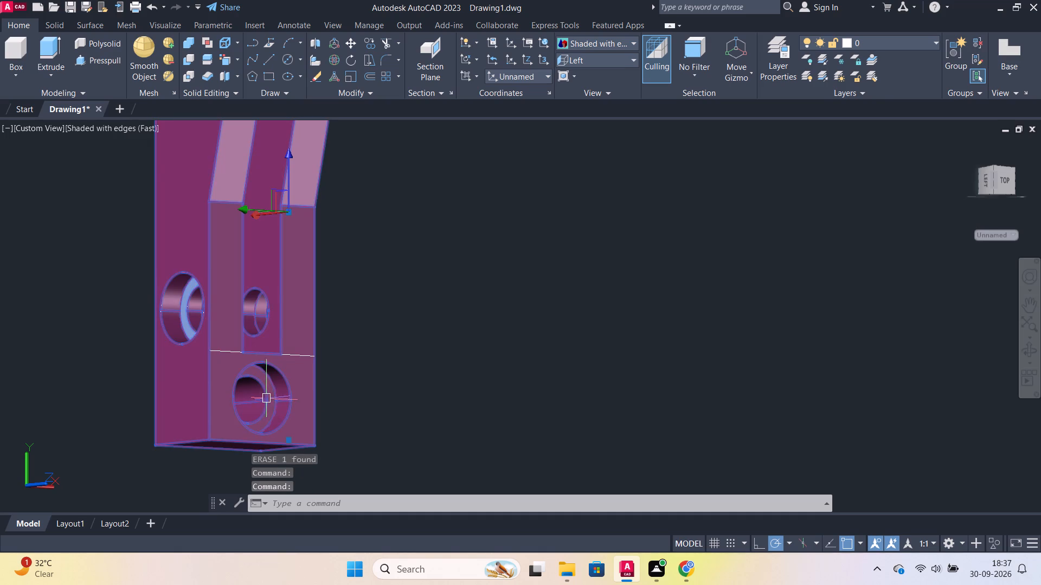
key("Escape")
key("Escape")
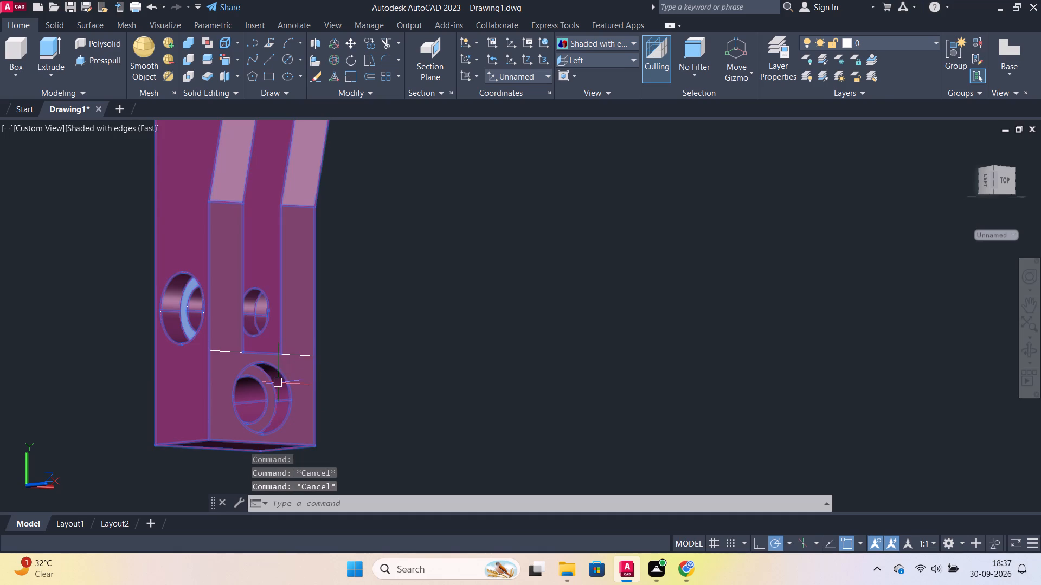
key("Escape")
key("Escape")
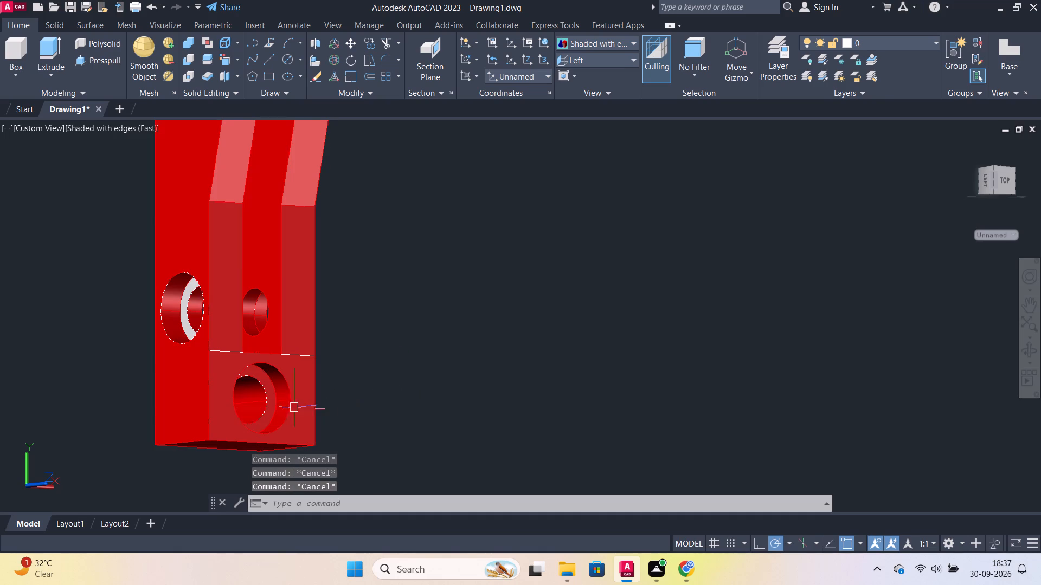
Colour the uncoloured ring-shaped step face inside the side hole red, index colour 10, and finish the solid editing command.
scroll(227, 130, "up", 2)
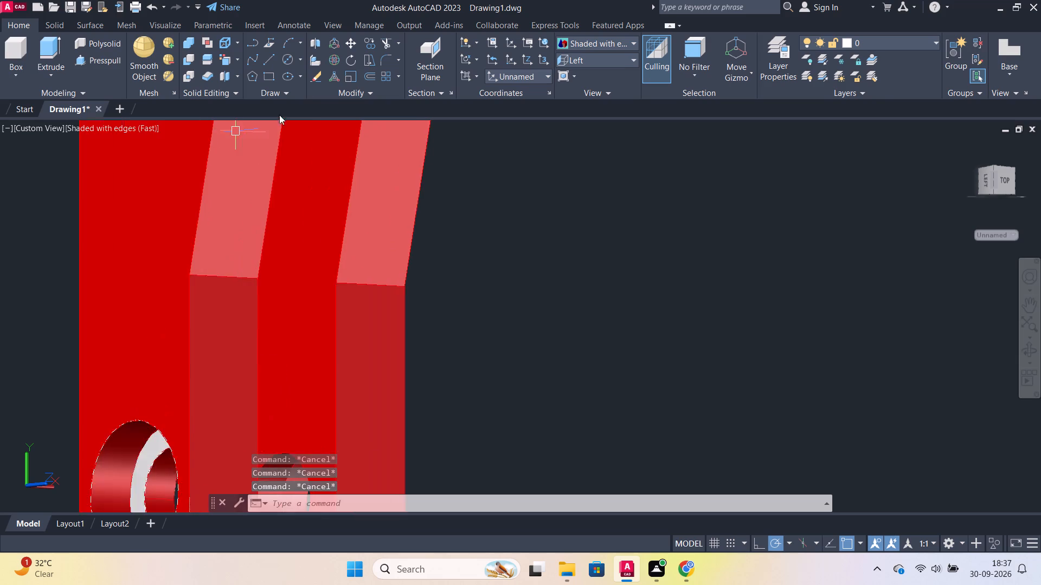
left_click(224, 64)
scroll(227, 261, "down", 2)
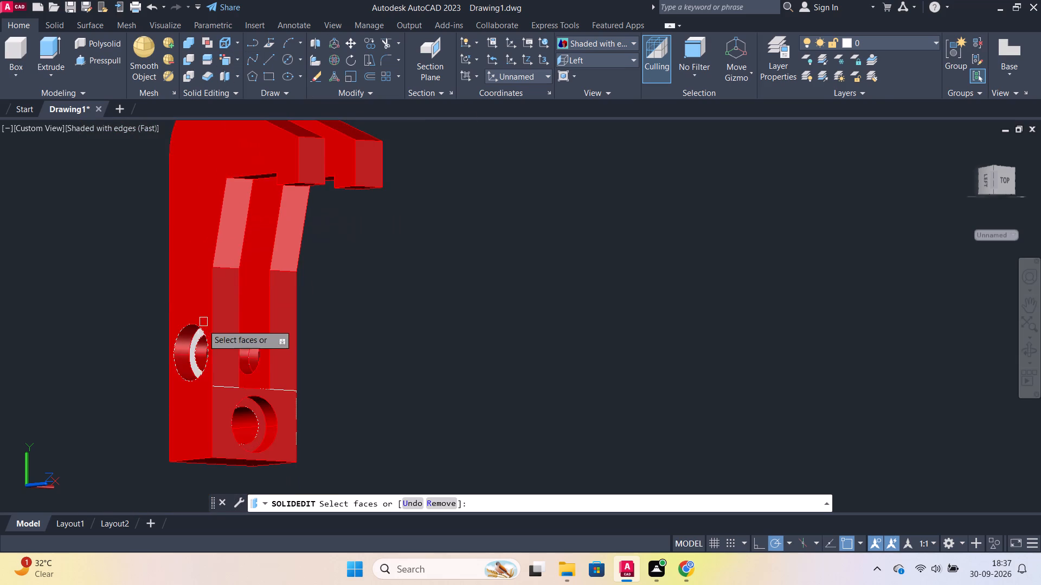
left_click(192, 339)
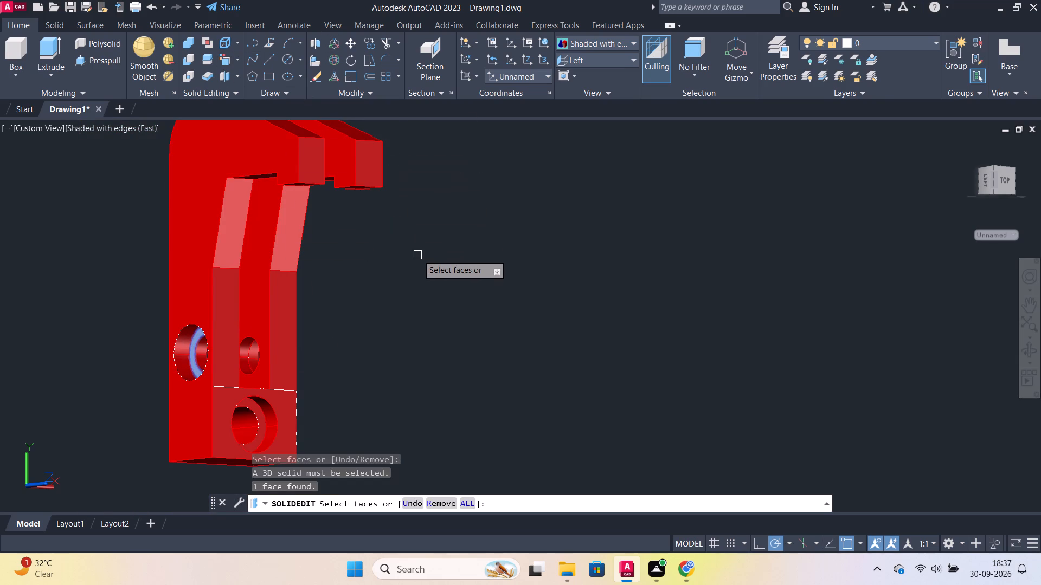
key("Return")
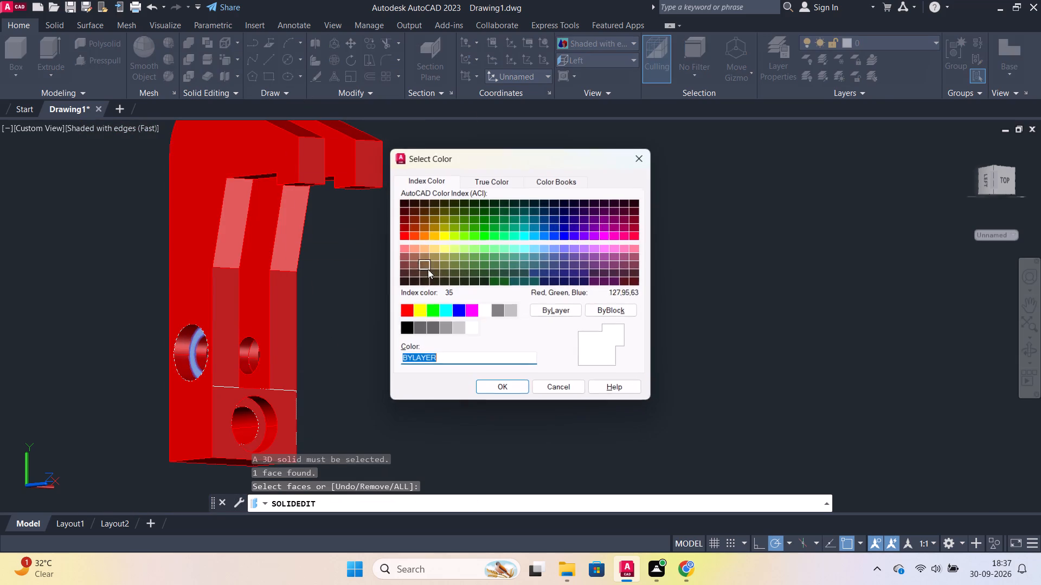
left_click(404, 236)
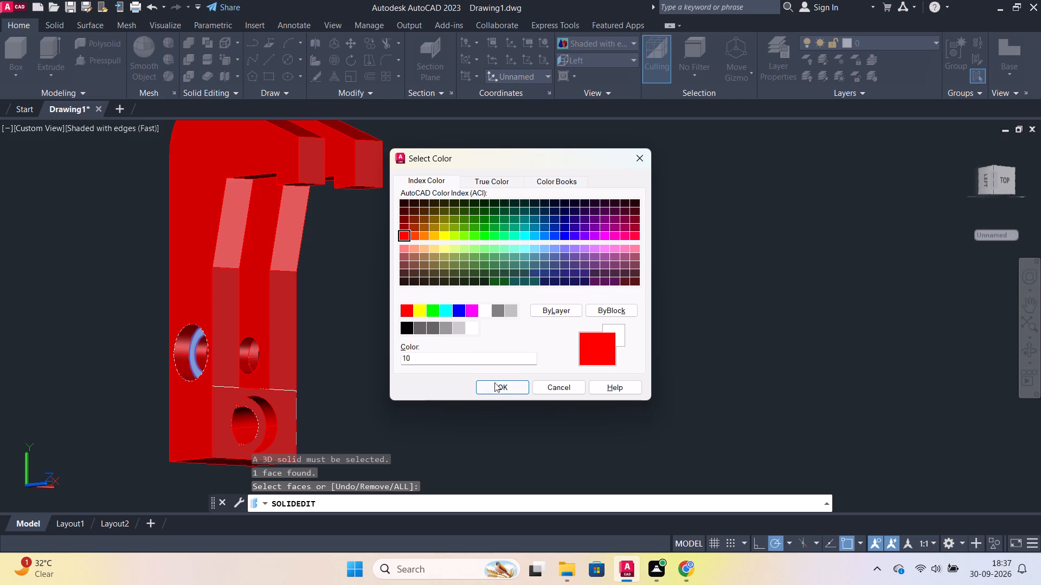
left_click(500, 389)
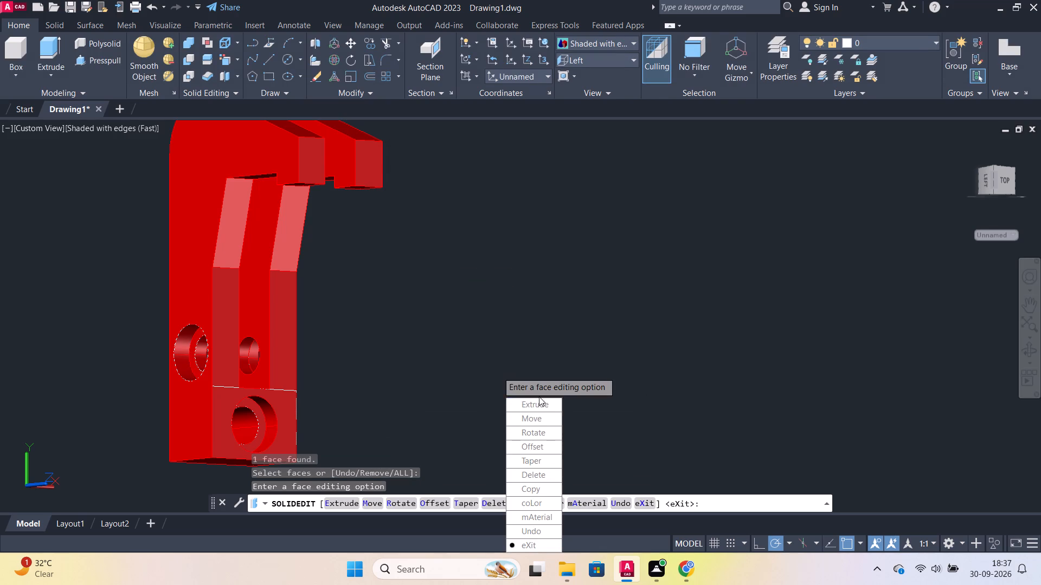
key("Return")
key("Return")
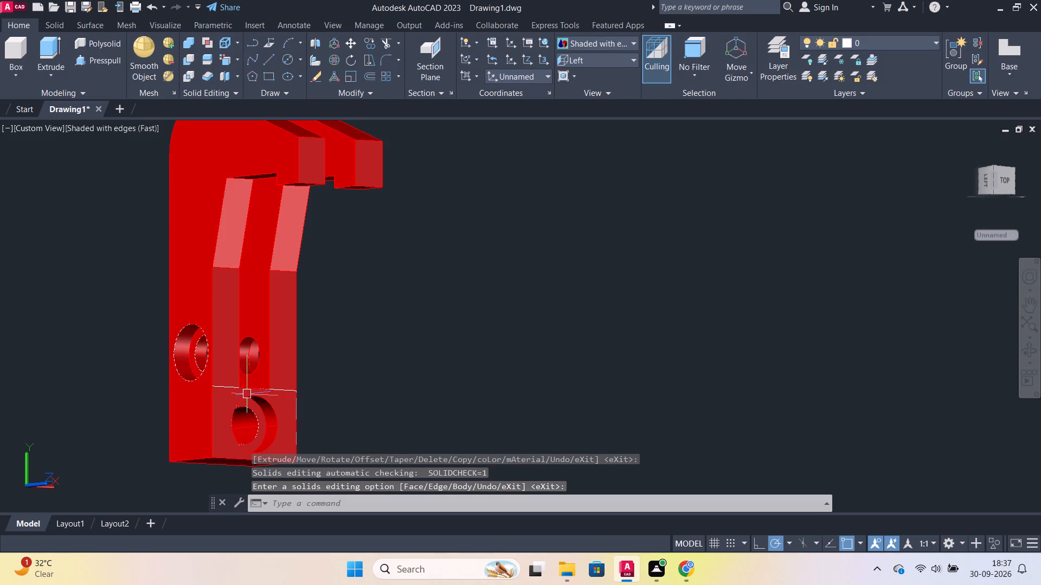
Erase the leftover line crossing the front face at the lower end of the slot.
left_click(236, 387)
key("e")
key("Return")
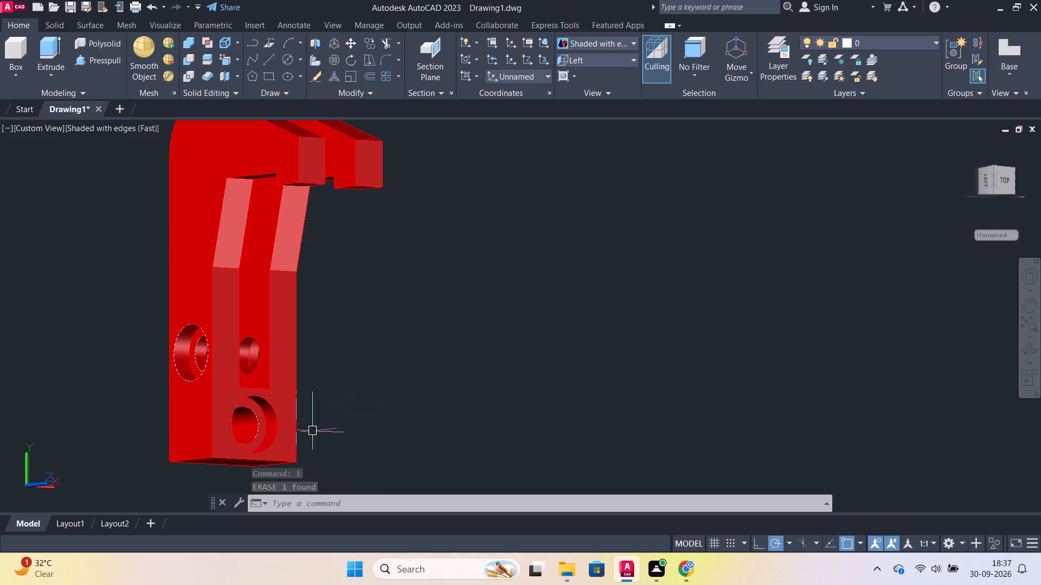
Erase the leftover circle around the outer rim of the stepped hole on the opposite side face.
left_click(299, 414)
key("Escape")
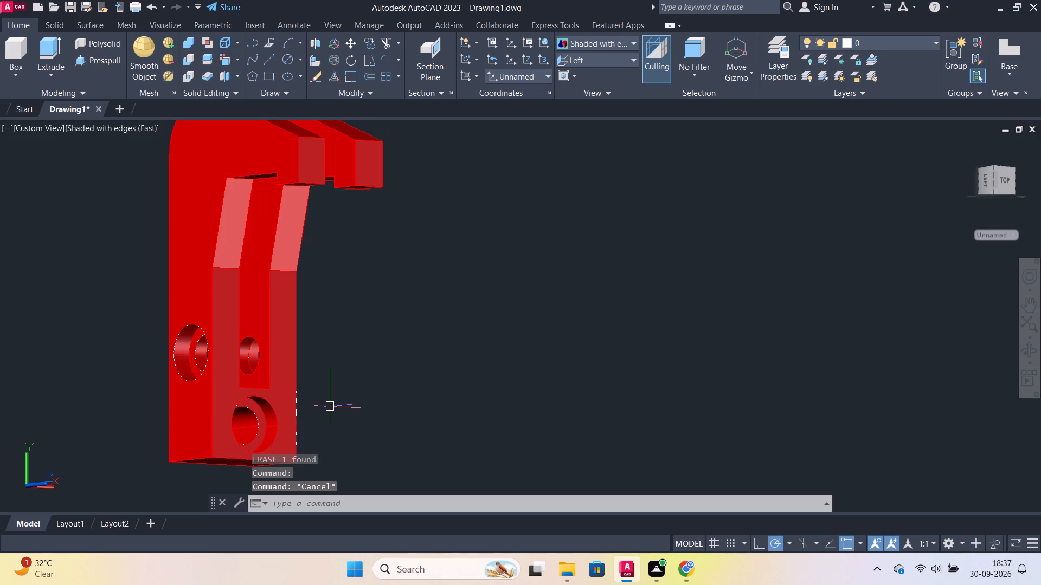
middle_click_drag(330, 405, 456, 363, "shift")
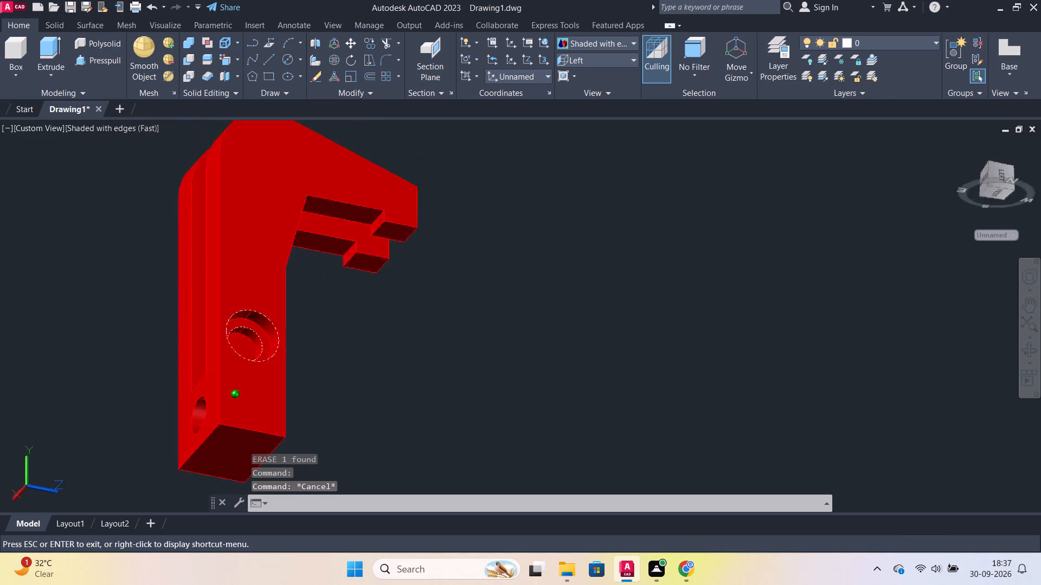
middle_click_drag(456, 363, 495, 405, "shift")
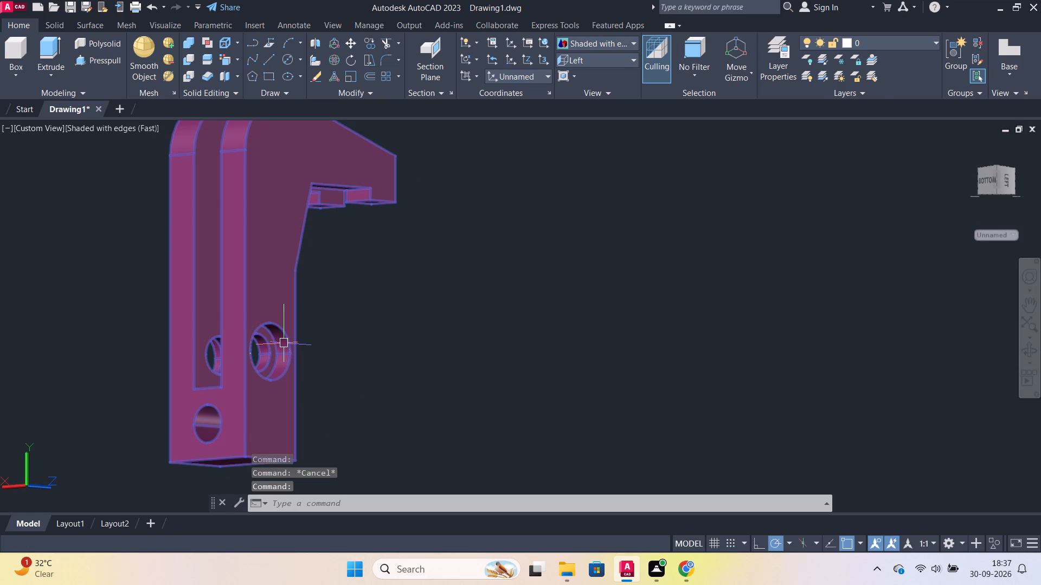
left_click(285, 332)
key("e")
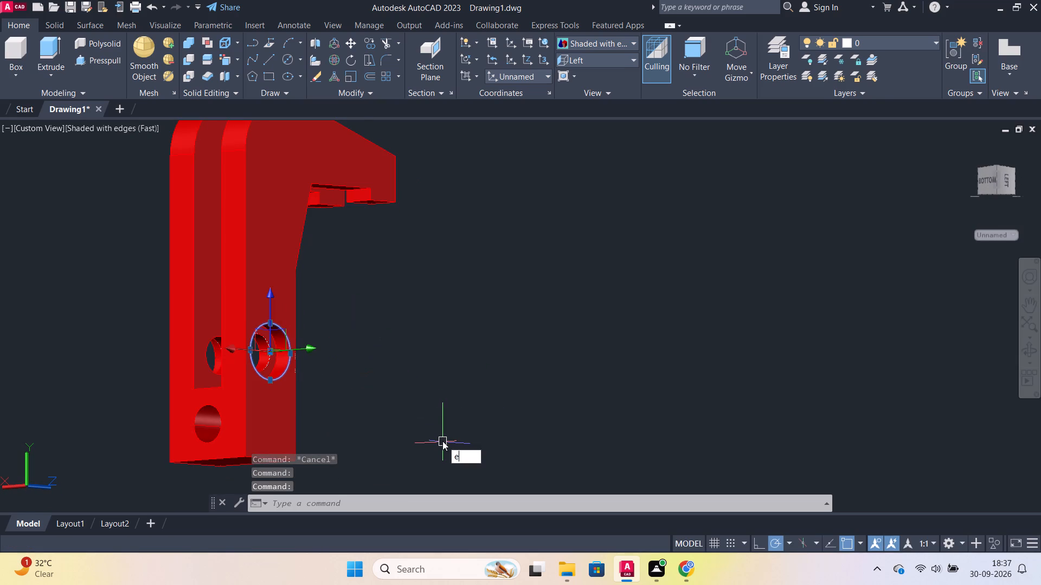
key("Return")
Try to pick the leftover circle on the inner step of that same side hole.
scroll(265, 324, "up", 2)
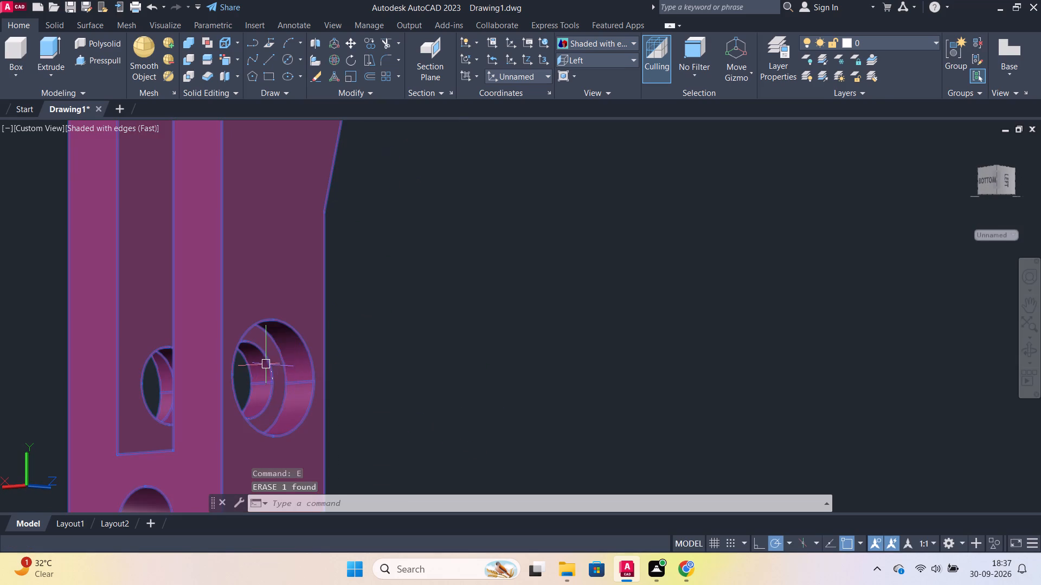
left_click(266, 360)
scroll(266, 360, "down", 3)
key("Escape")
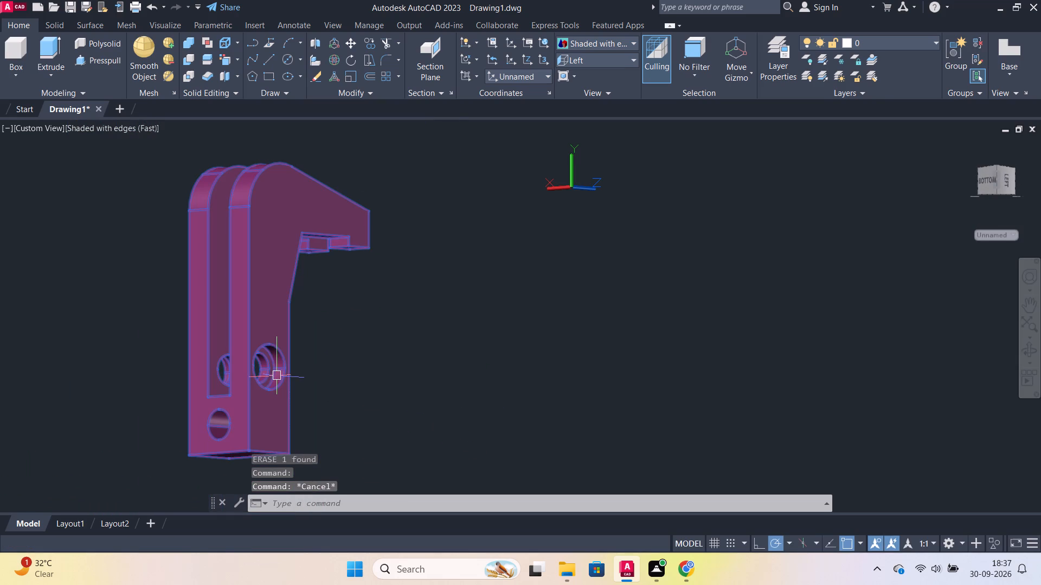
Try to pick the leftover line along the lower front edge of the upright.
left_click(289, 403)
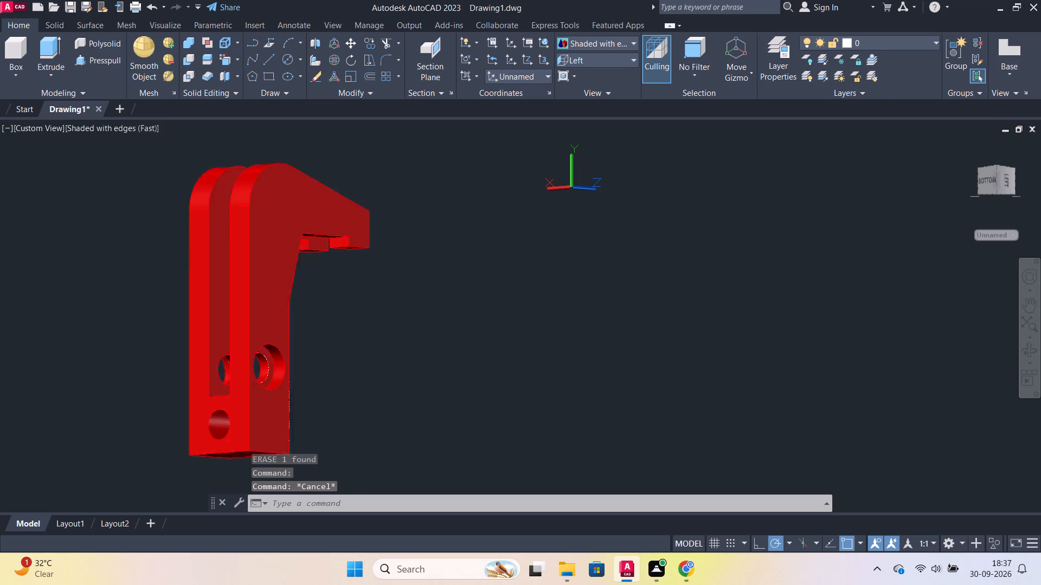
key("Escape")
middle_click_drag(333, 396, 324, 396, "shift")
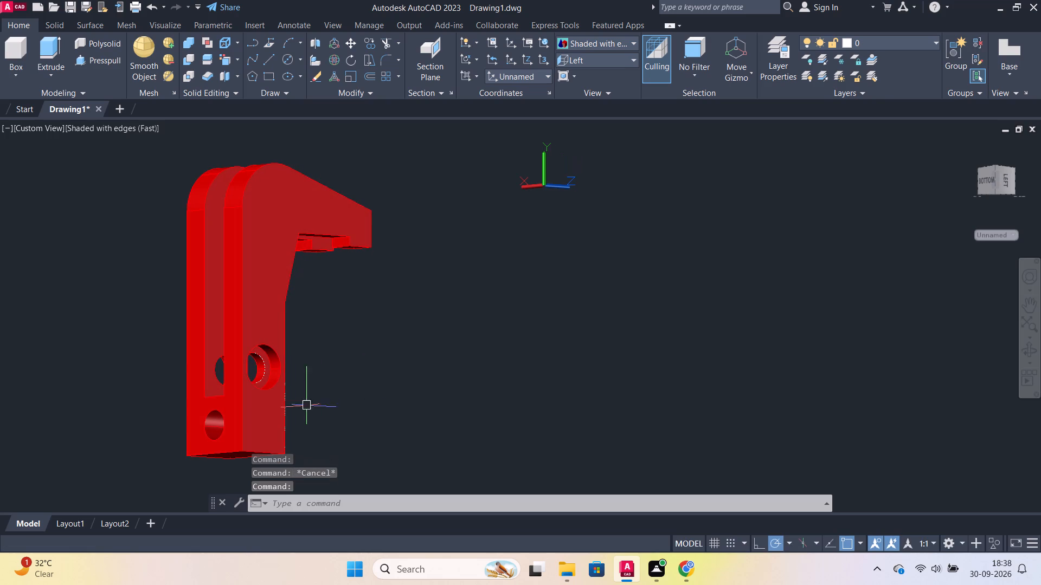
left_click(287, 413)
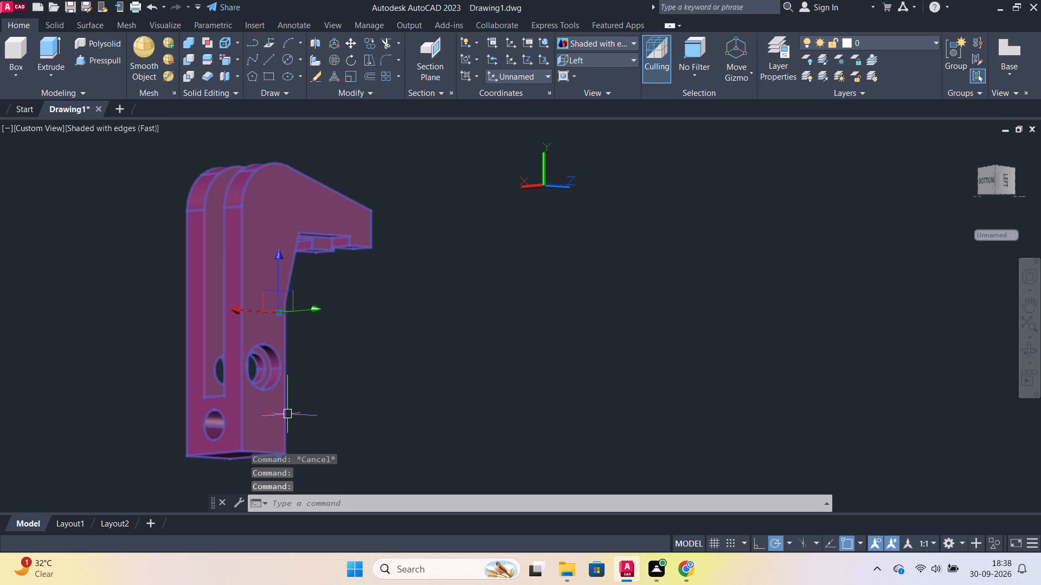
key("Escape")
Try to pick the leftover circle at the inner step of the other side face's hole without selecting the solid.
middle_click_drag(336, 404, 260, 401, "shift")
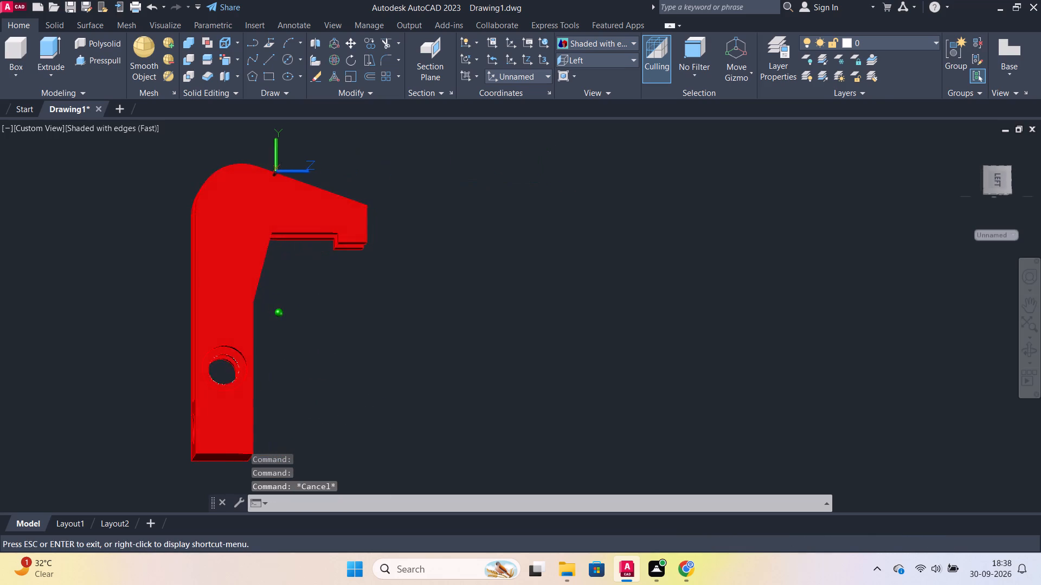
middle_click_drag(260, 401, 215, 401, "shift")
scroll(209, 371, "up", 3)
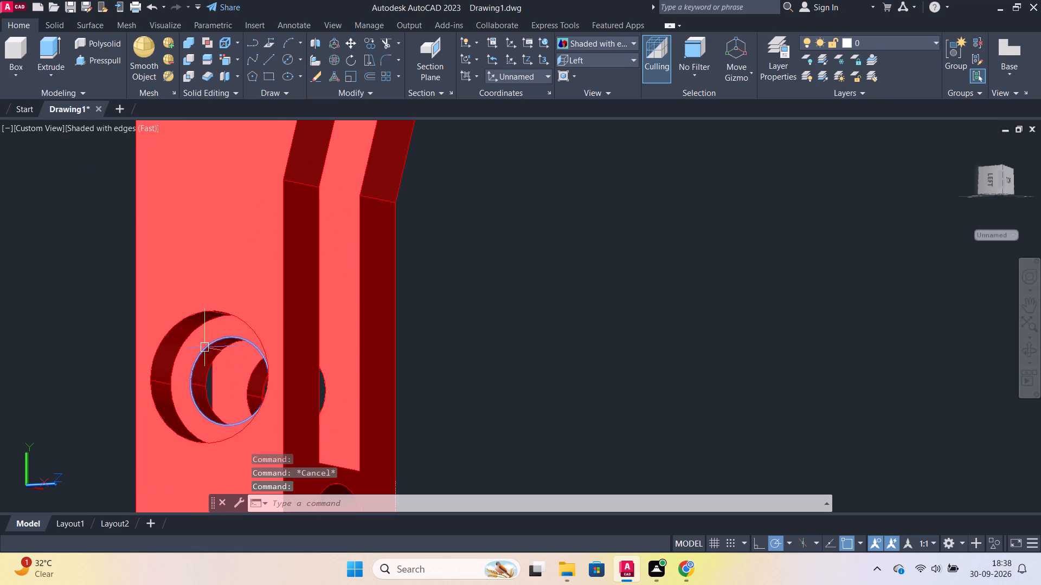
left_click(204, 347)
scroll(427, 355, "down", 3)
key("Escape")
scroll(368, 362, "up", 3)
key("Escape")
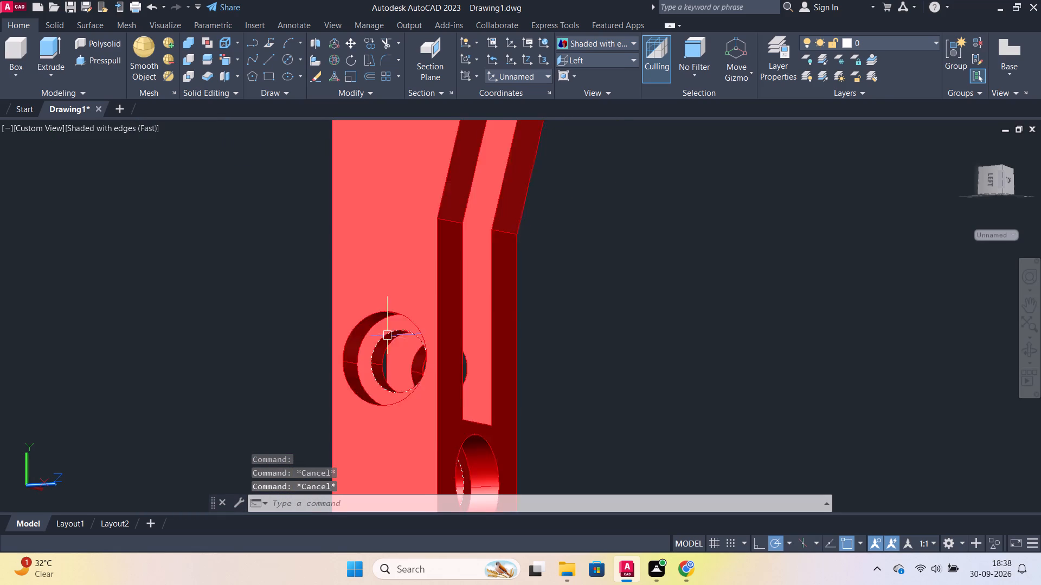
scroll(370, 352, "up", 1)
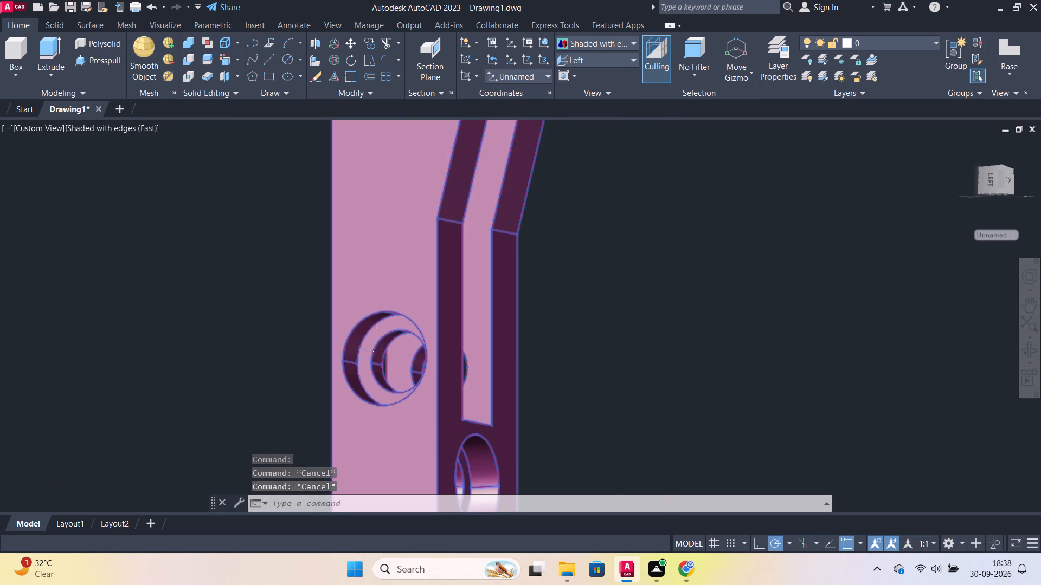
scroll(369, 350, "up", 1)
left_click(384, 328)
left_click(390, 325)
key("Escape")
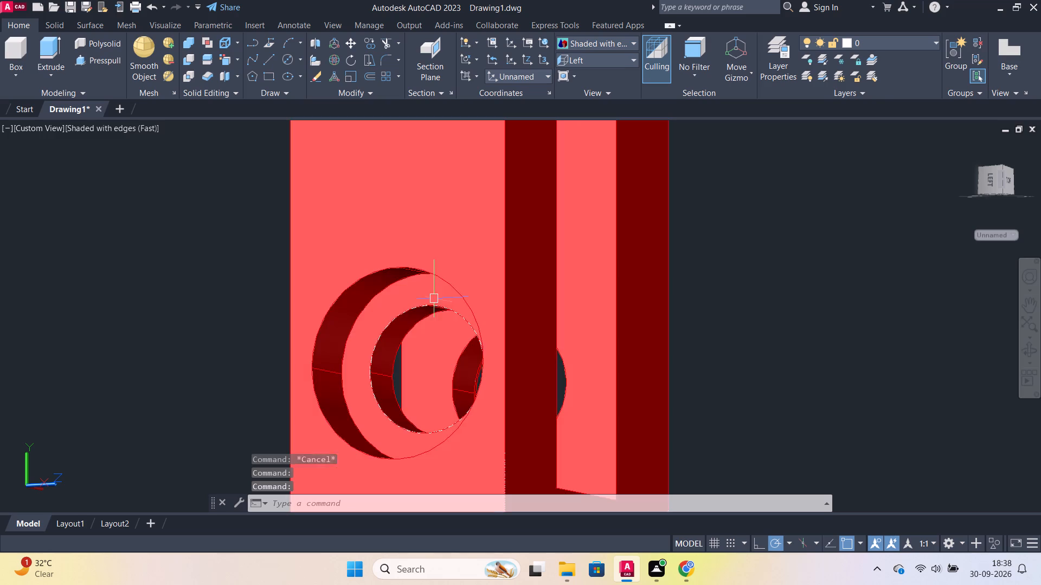
Set the visual style to 2D Wireframe.
left_click(590, 43)
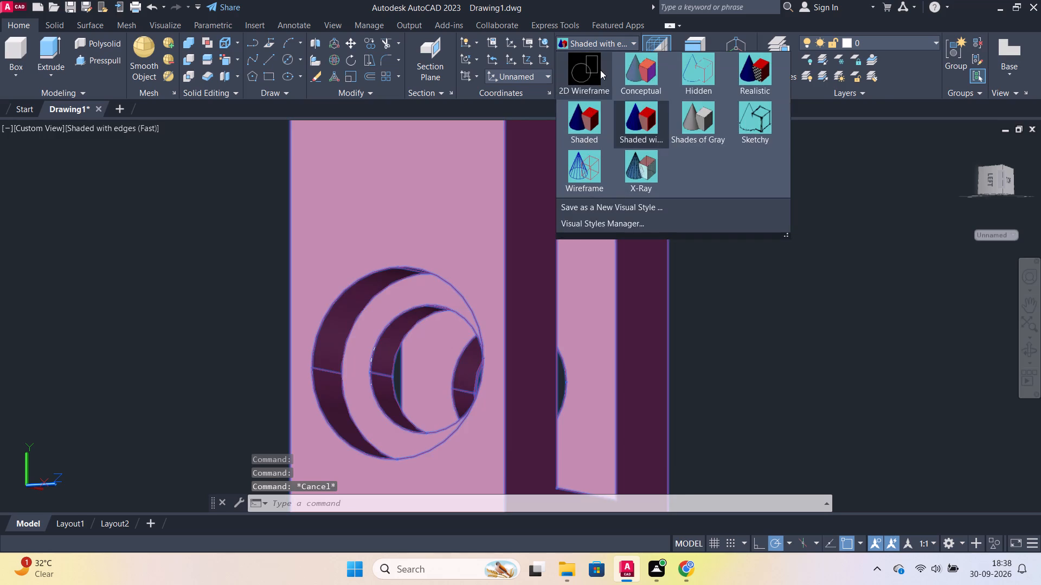
left_click(599, 70)
Erase the four leftover circles: one in each side face's stepped hole and two in the block's front hole.
left_click(409, 314)
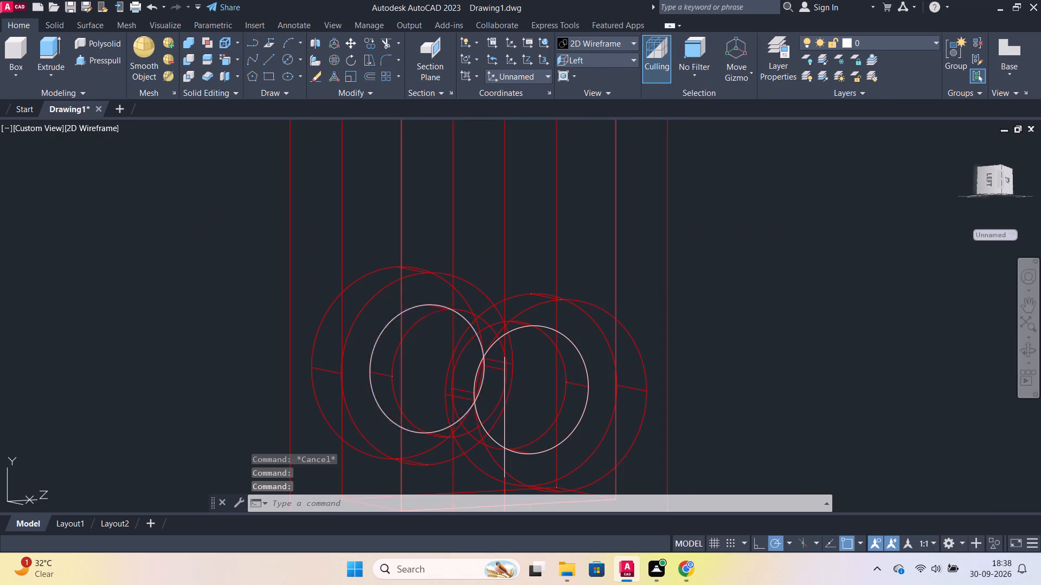
left_click(550, 328)
scroll(567, 342, "down", 2)
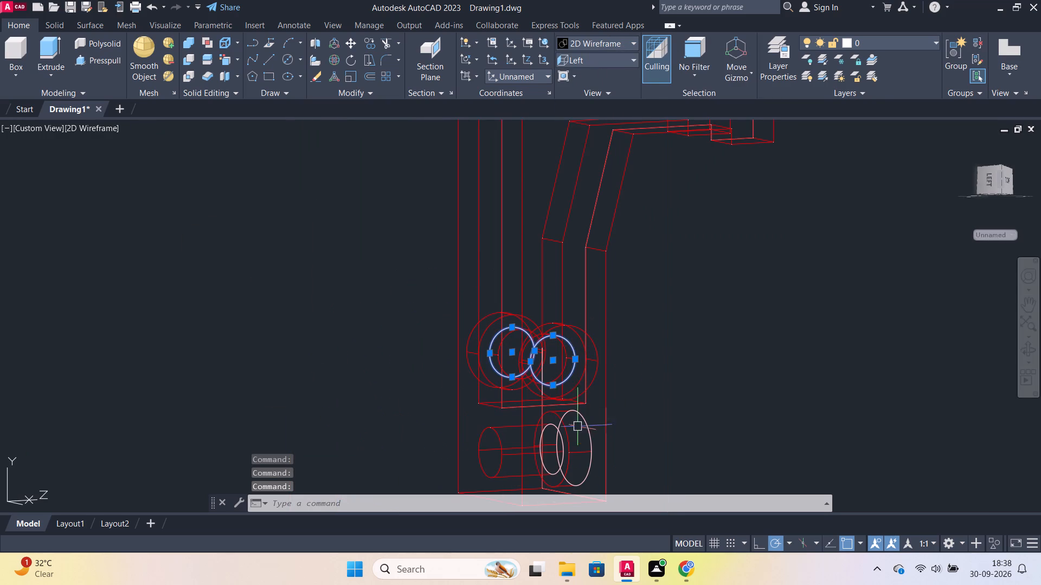
left_click(561, 428)
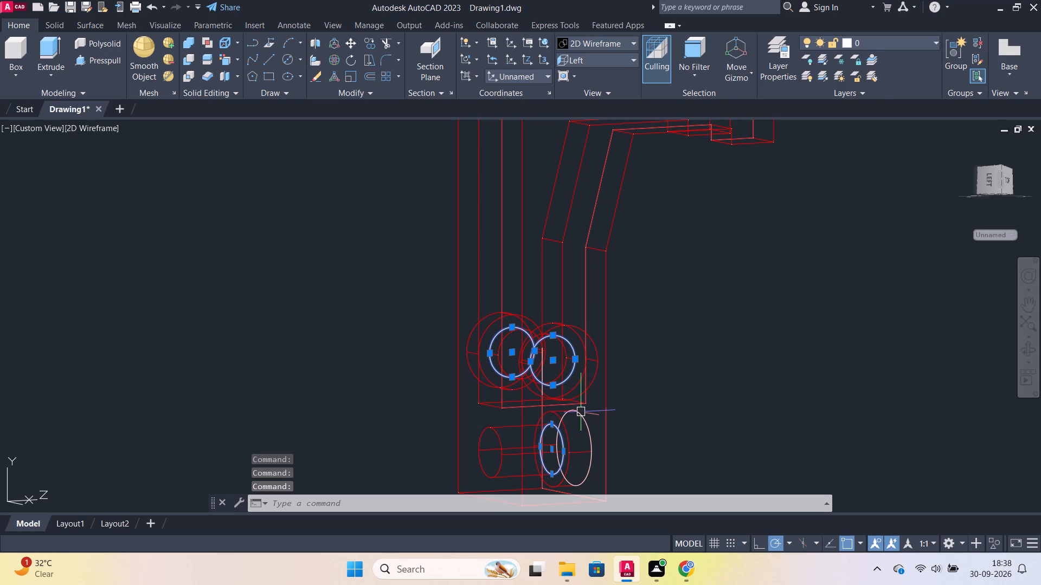
left_click(581, 412)
scroll(619, 401, "down", 3)
scroll(625, 323, "up", 5)
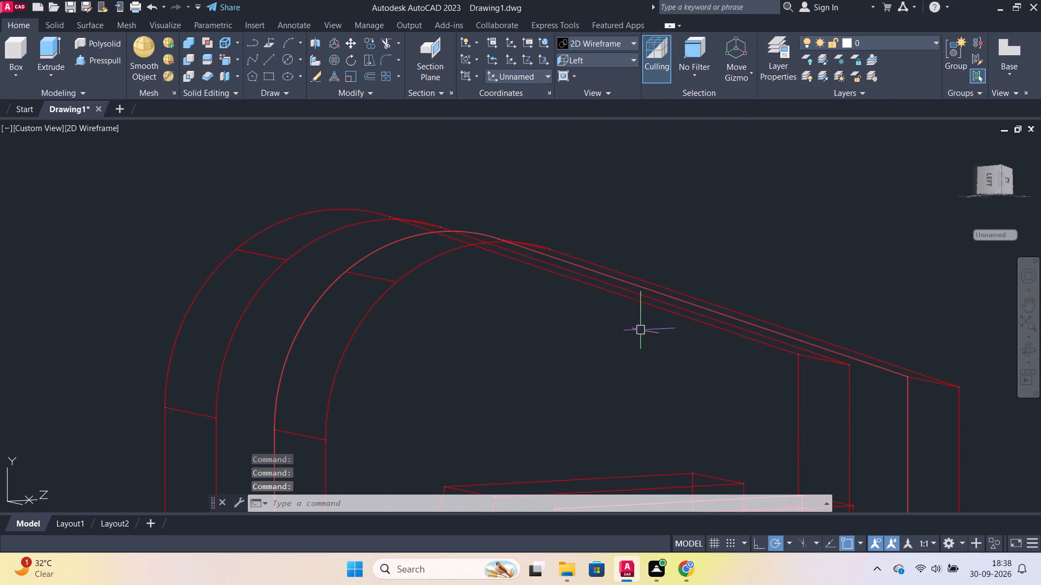
scroll(611, 343, "down", 3)
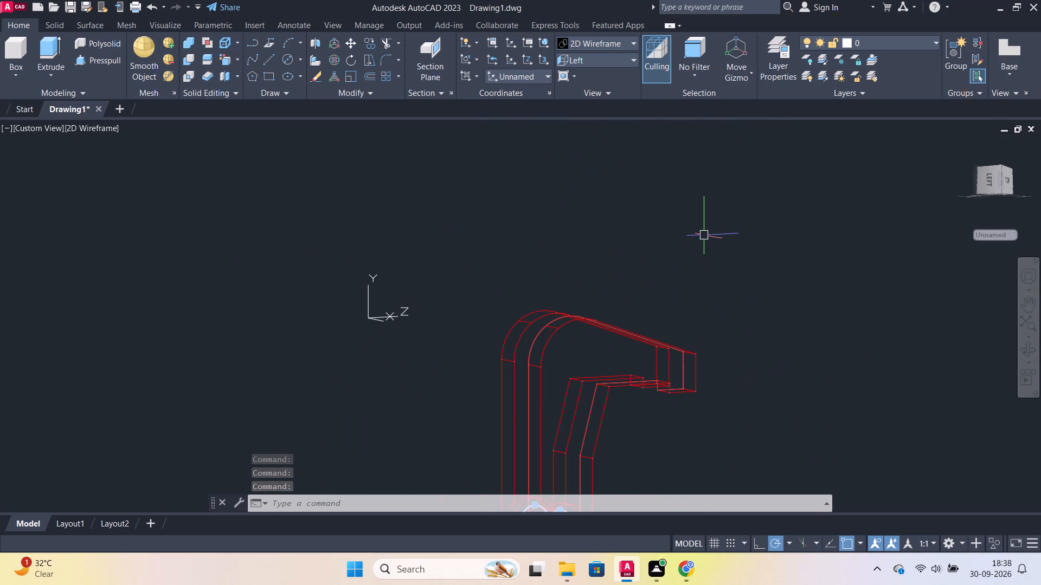
key("e")
key("Return")
Erase the short leftover vertical line beside the side holes at the upright's lower front edge.
scroll(692, 225, "down", 3)
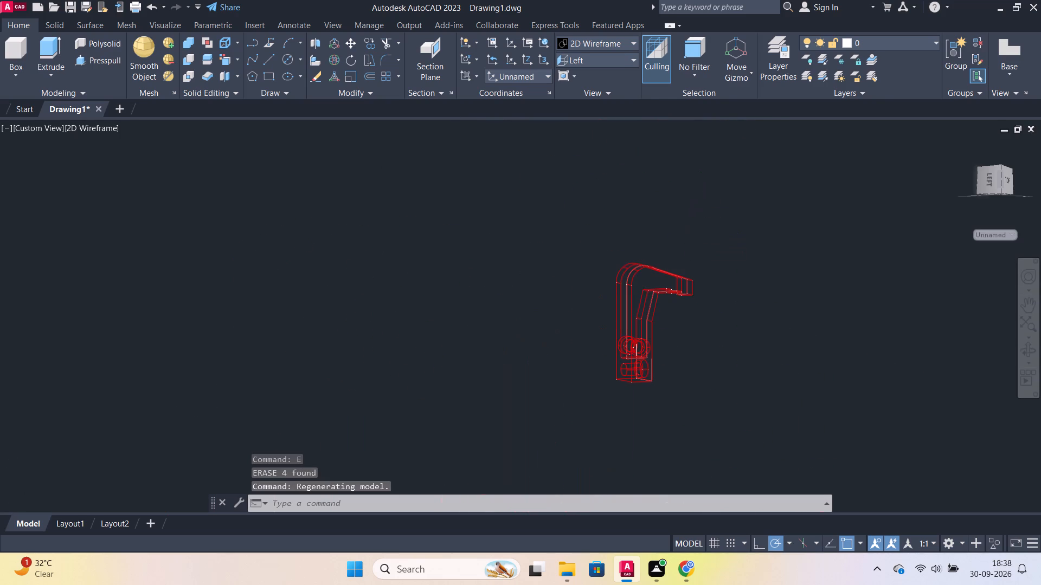
scroll(686, 241, "up", 2)
scroll(669, 379, "up", 2)
middle_click_drag(644, 387, 607, 308)
scroll(482, 380, "up", 2)
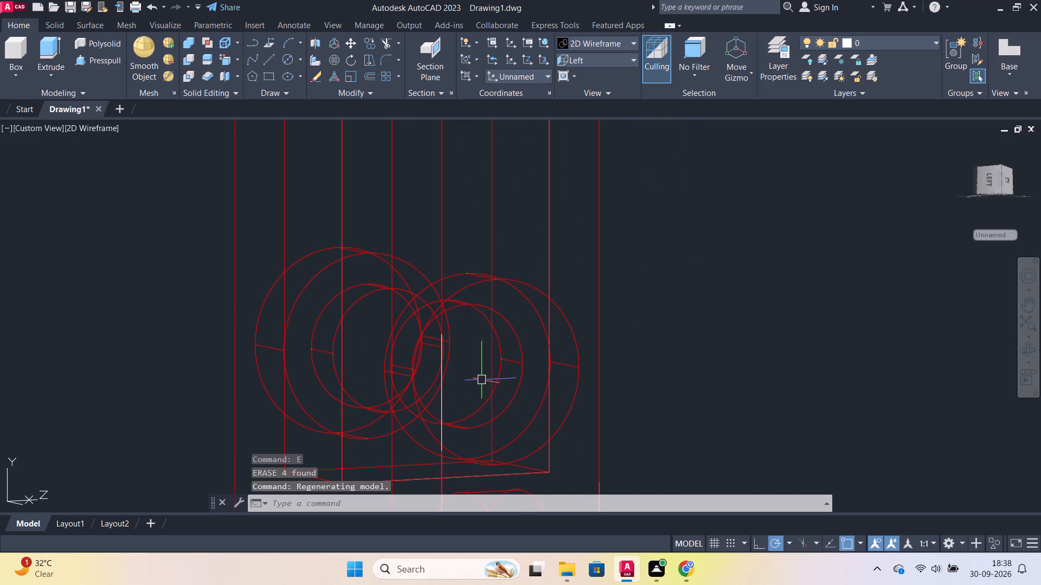
left_click(445, 409)
key("e")
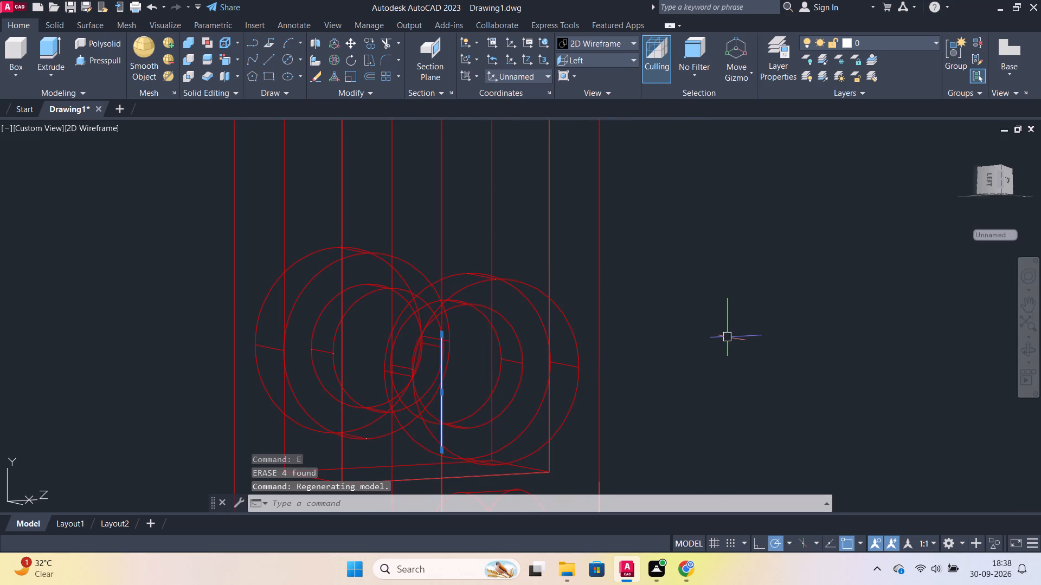
key("Return")
Set the visual style to Shaded with edges (Fast).
scroll(691, 313, "down", 2)
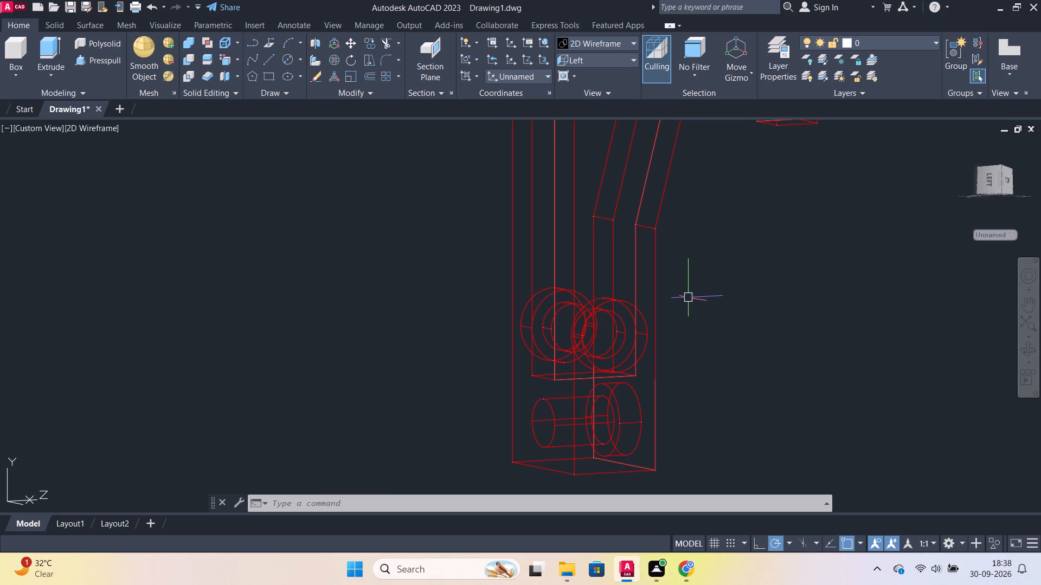
scroll(710, 297, "down", 2)
left_click(618, 38)
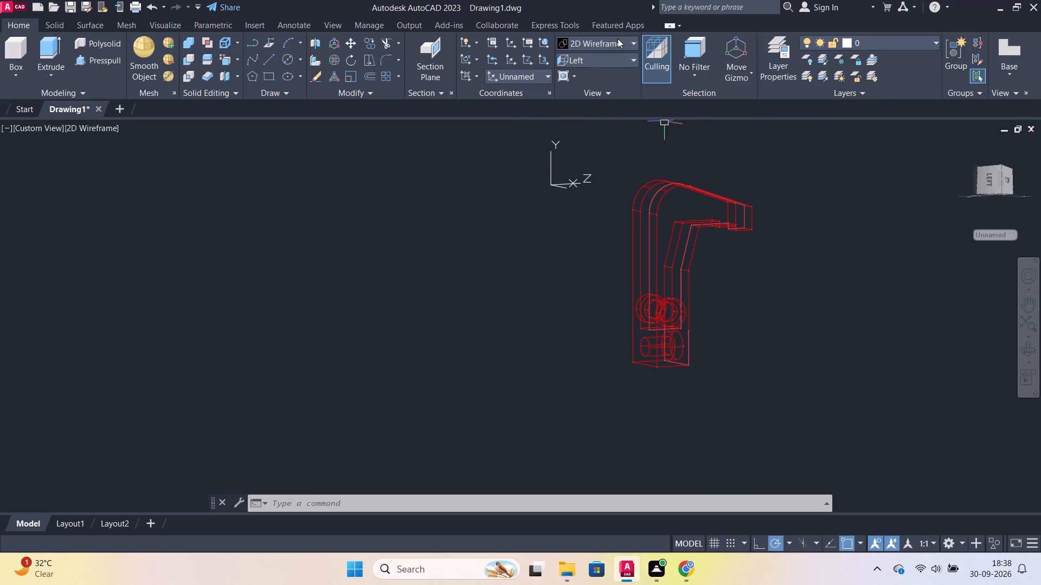
left_click(682, 114)
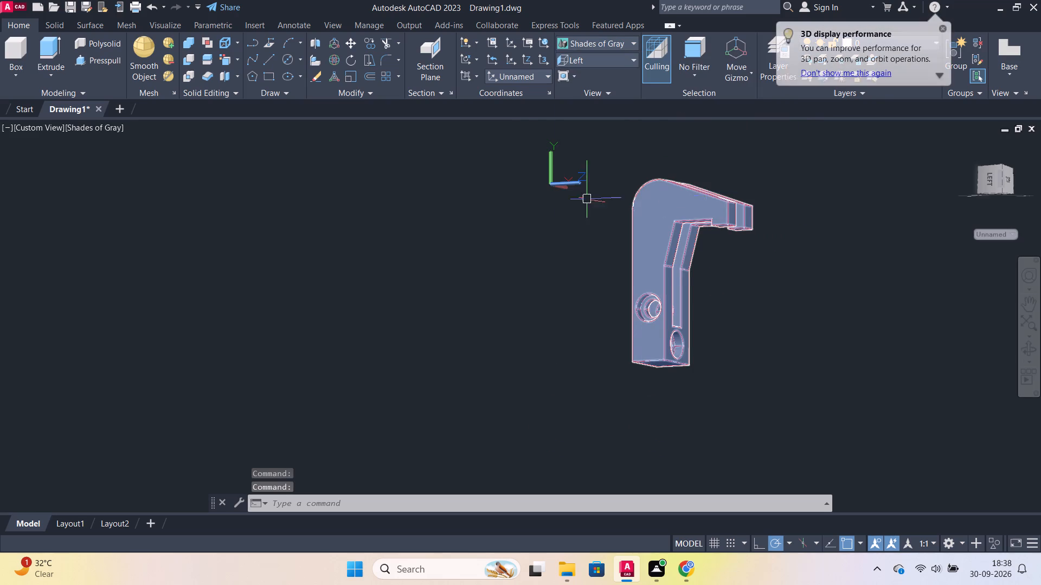
left_click(104, 134)
left_click(174, 236)
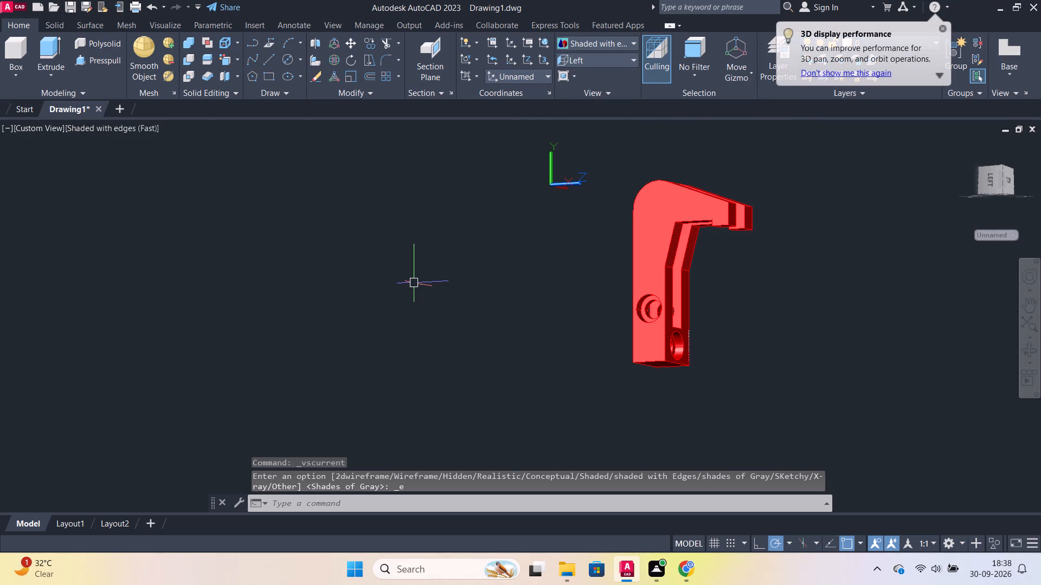
Examine the red solid from several sides, including its holes and slot, for leftover construction geometry.
scroll(716, 359, "up", 3)
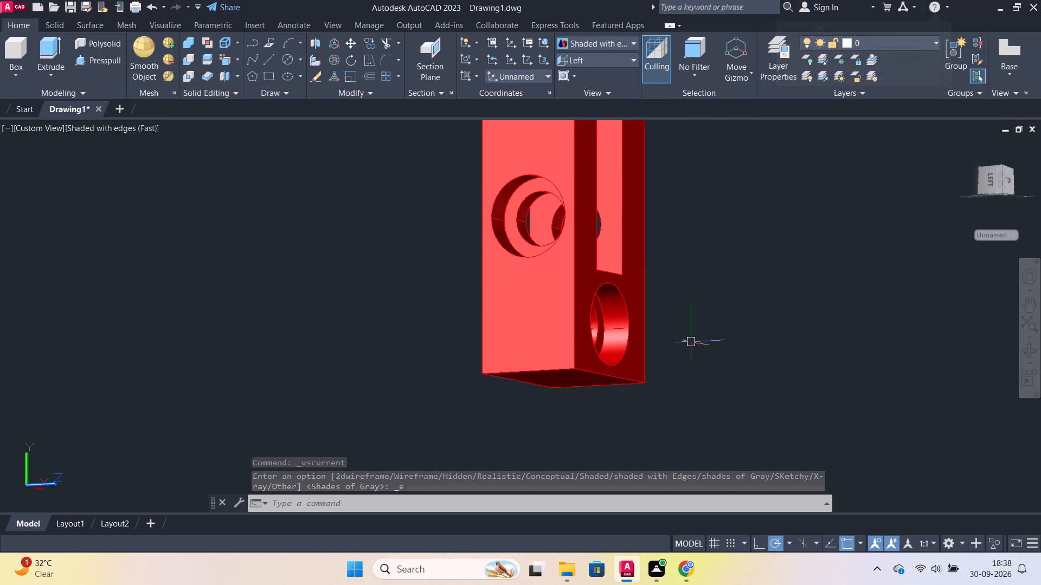
scroll(677, 315, "down", 1)
middle_click_drag(667, 323, 650, 325, "shift")
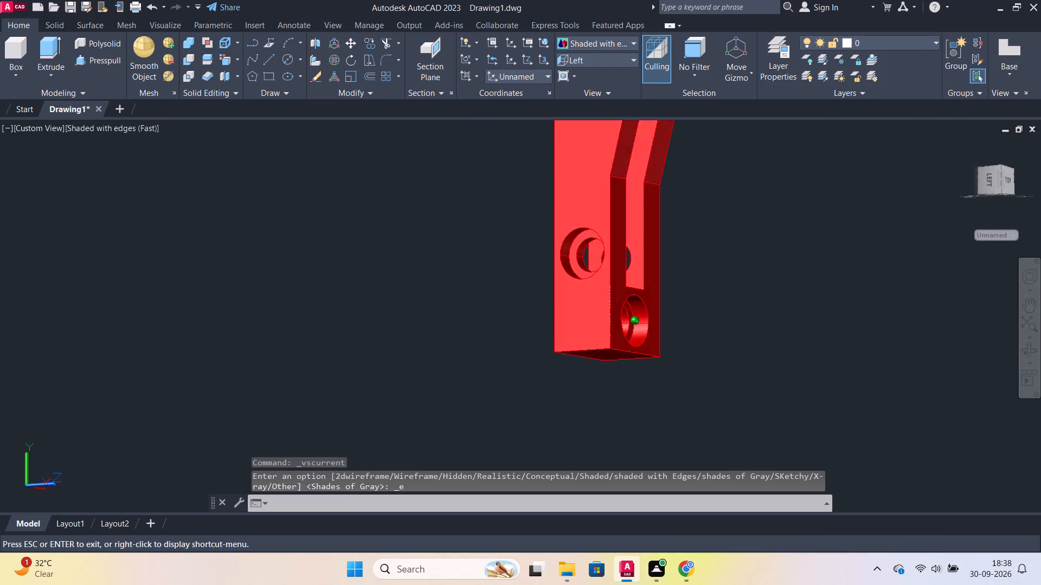
middle_click_drag(650, 325, 429, 334, "shift")
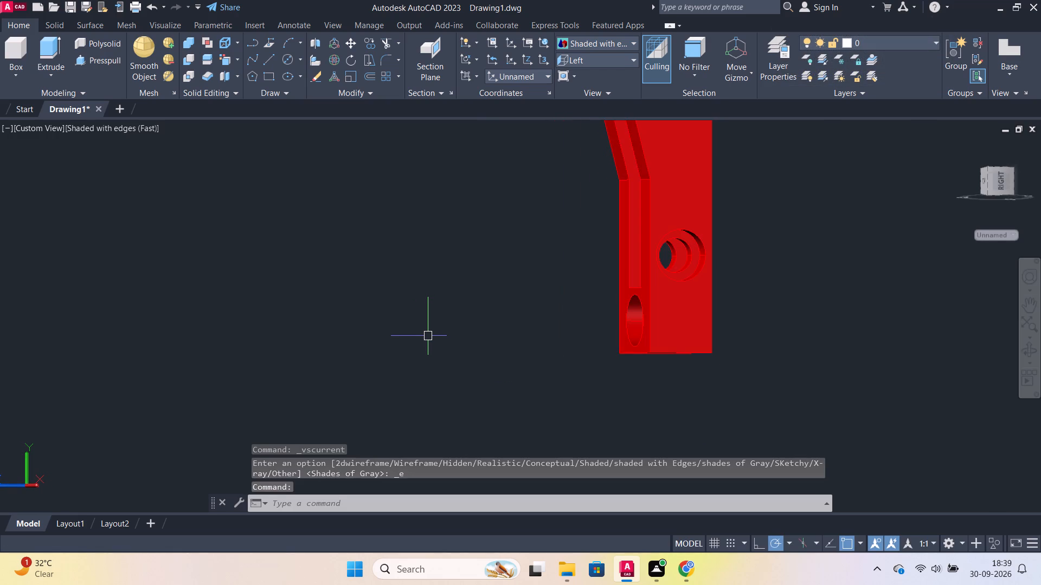
scroll(577, 363, "down", 1)
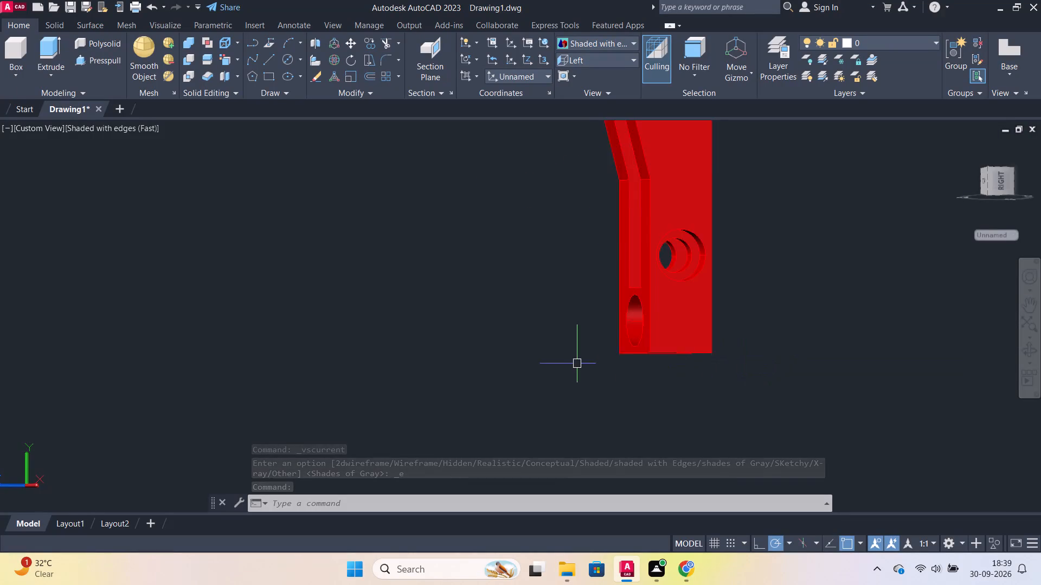
middle_click_drag(729, 308, 478, 286, "shift")
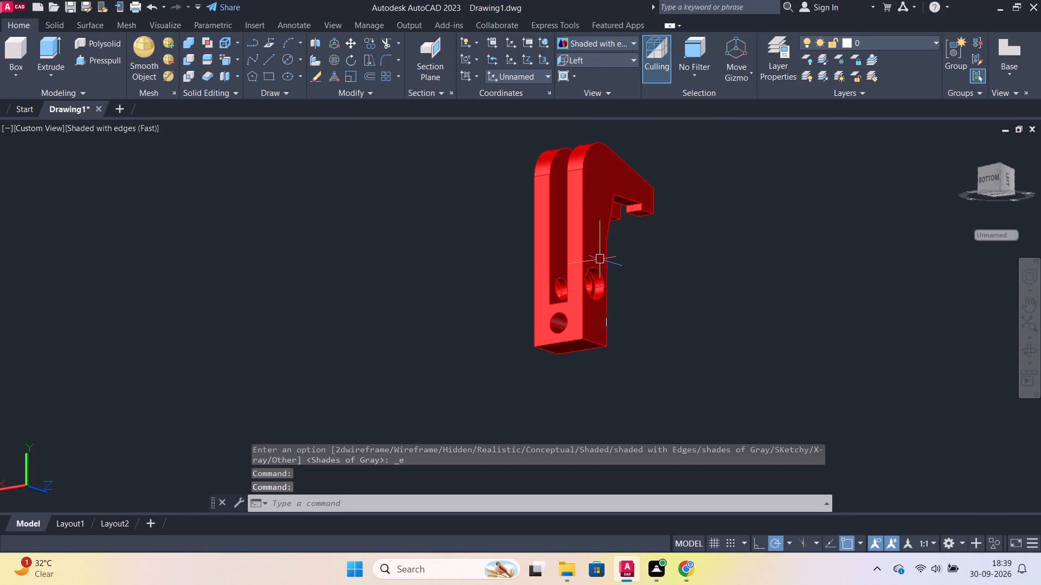
scroll(690, 261, "down", 1)
scroll(597, 345, "up", 1)
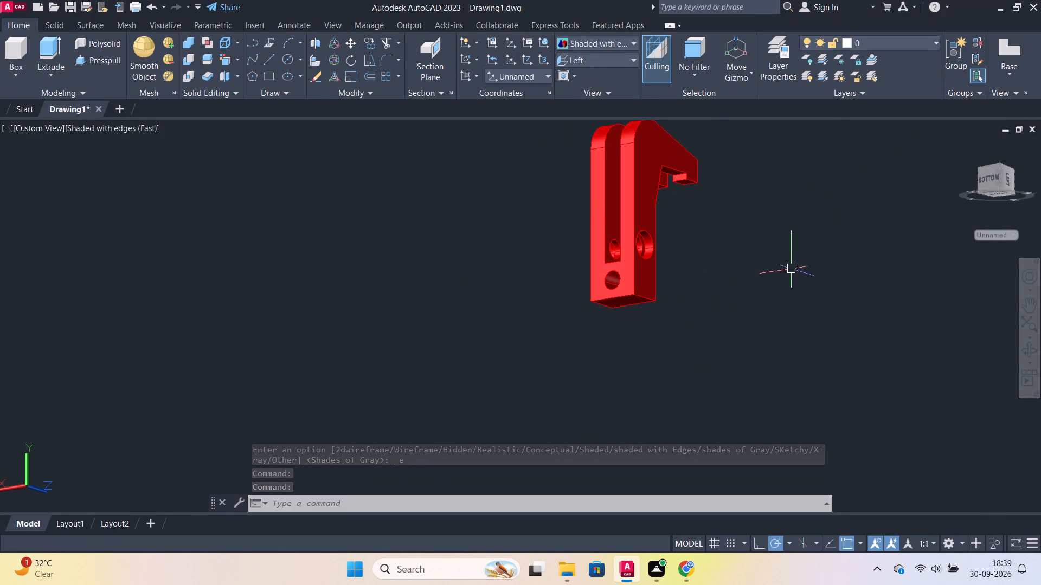
middle_click_drag(777, 268, 393, 177, "shift")
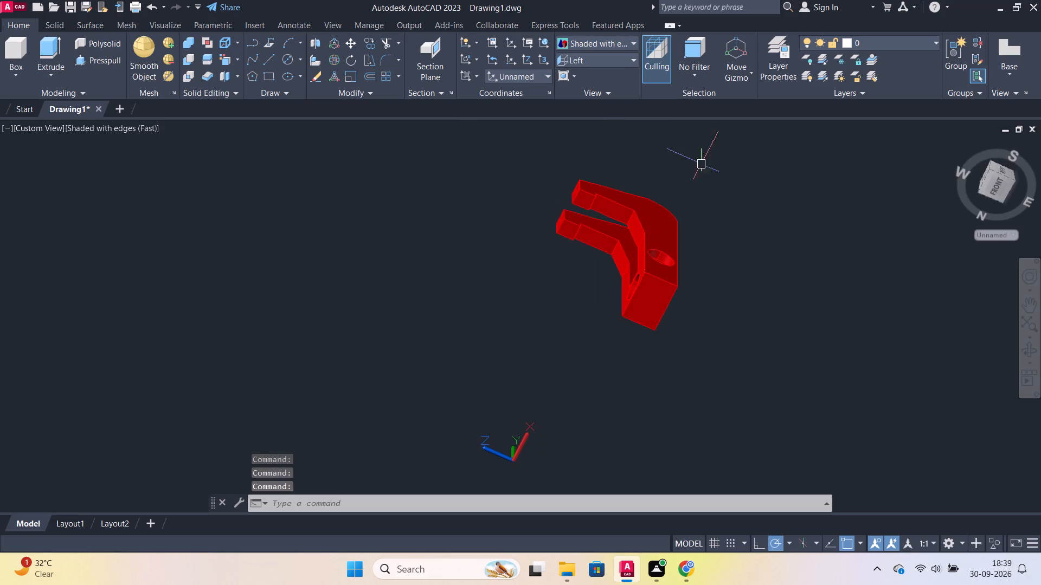
scroll(729, 186, "up", 1)
middle_click_drag(705, 249, 768, 308, "shift")
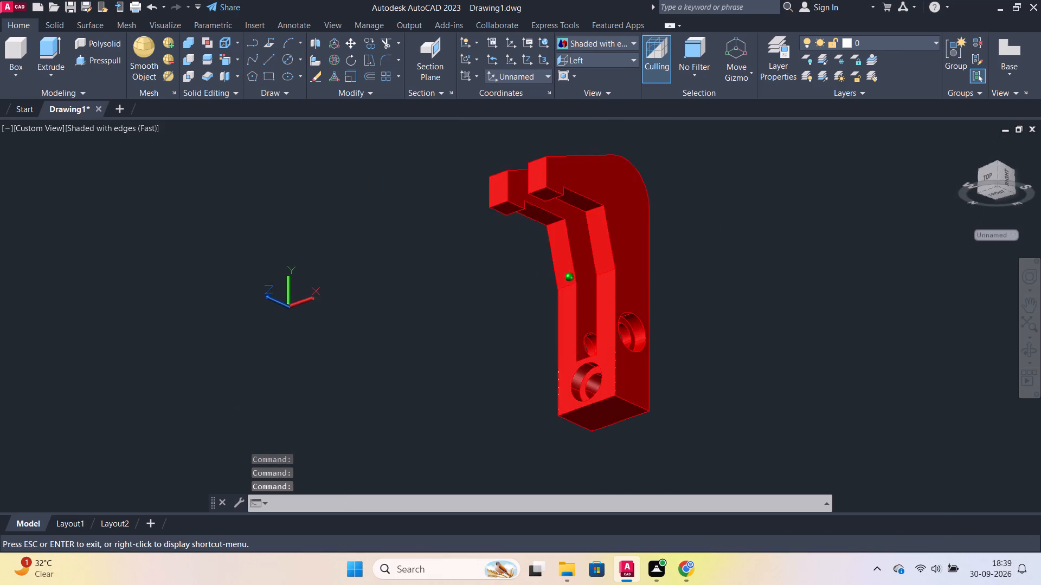
middle_click_drag(768, 308, 797, 279, "shift")
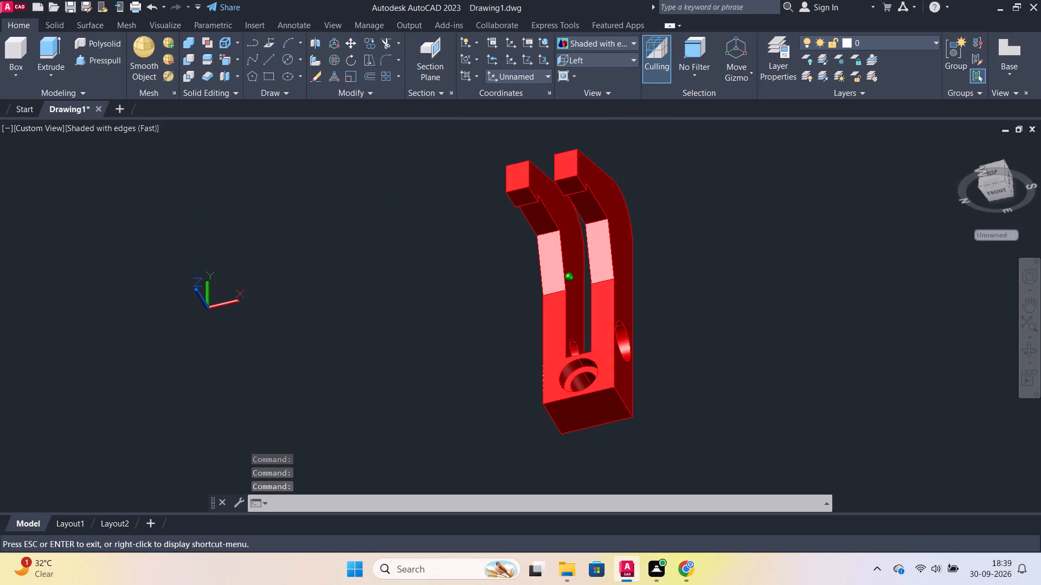
middle_click_drag(797, 279, 776, 290, "shift")
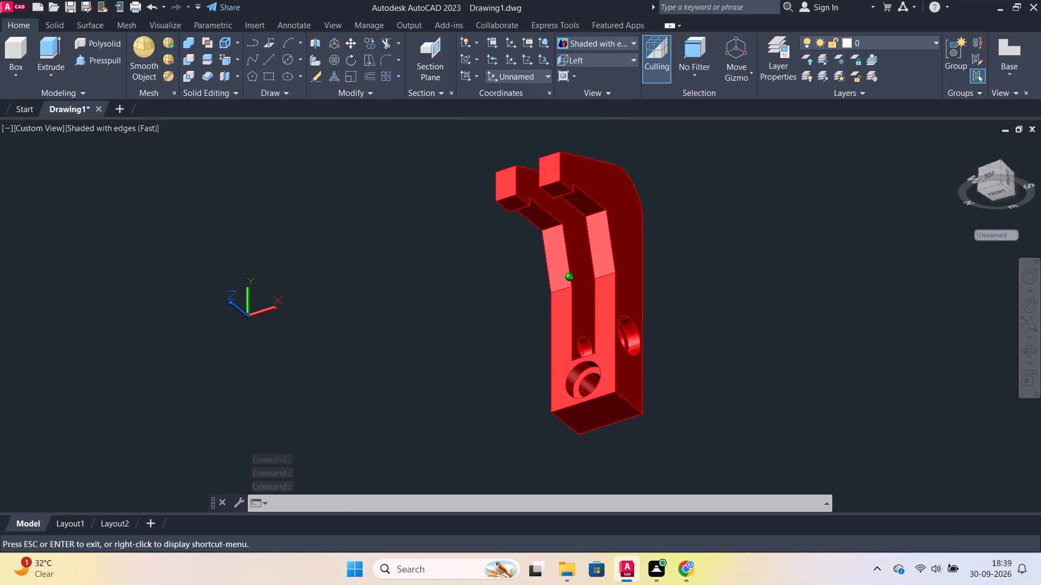
middle_click_drag(776, 290, 801, 304, "shift")
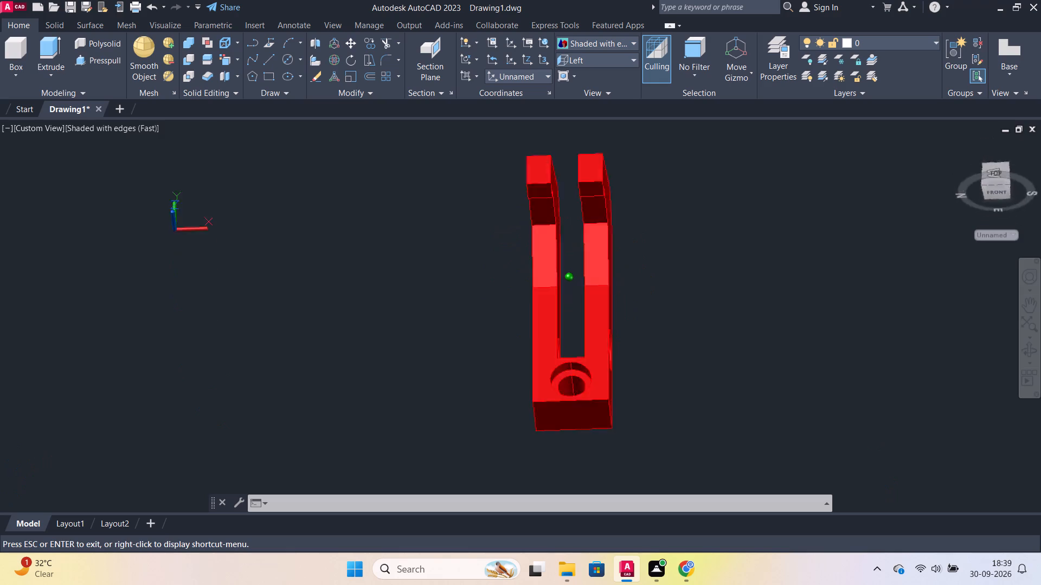
middle_click_drag(801, 304, 750, 328, "shift")
scroll(667, 196, "up", 2)
scroll(687, 240, "down", 3)
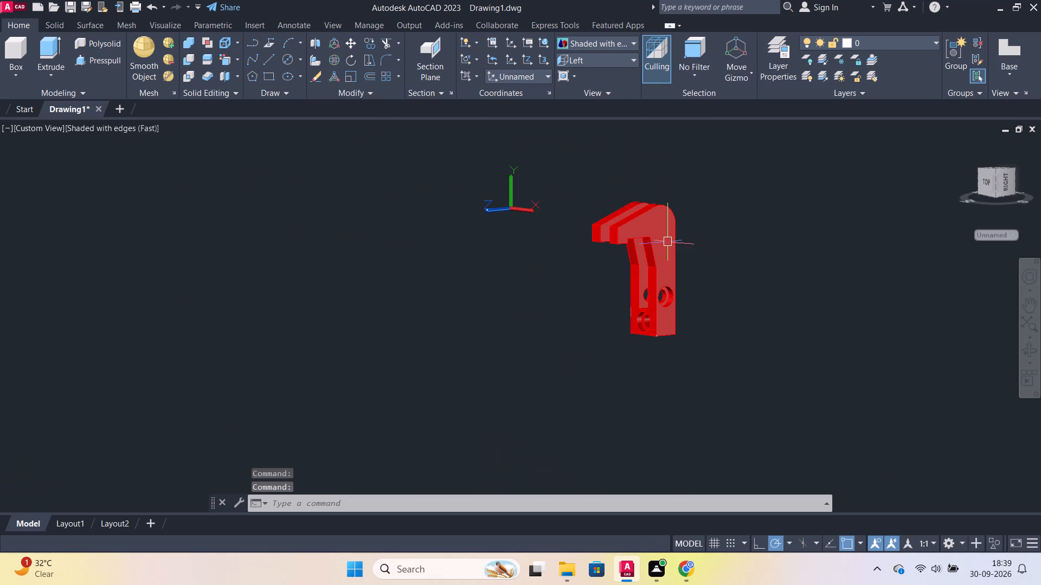
Rotate the whole red solid freehand about a point on its rounded upper corner, away from its original position.
left_click(352, 55)
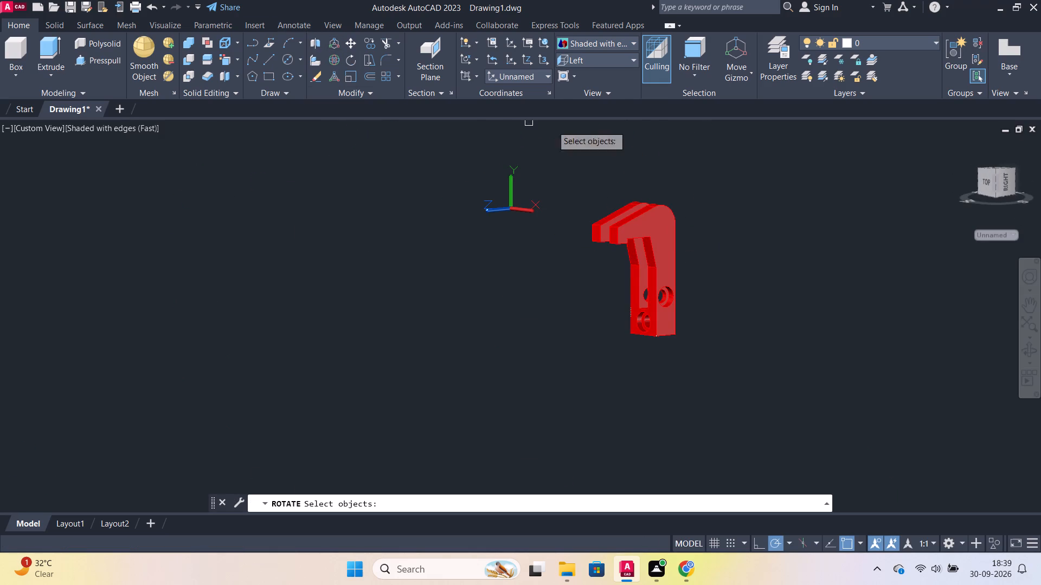
left_click(657, 200)
left_click(663, 210)
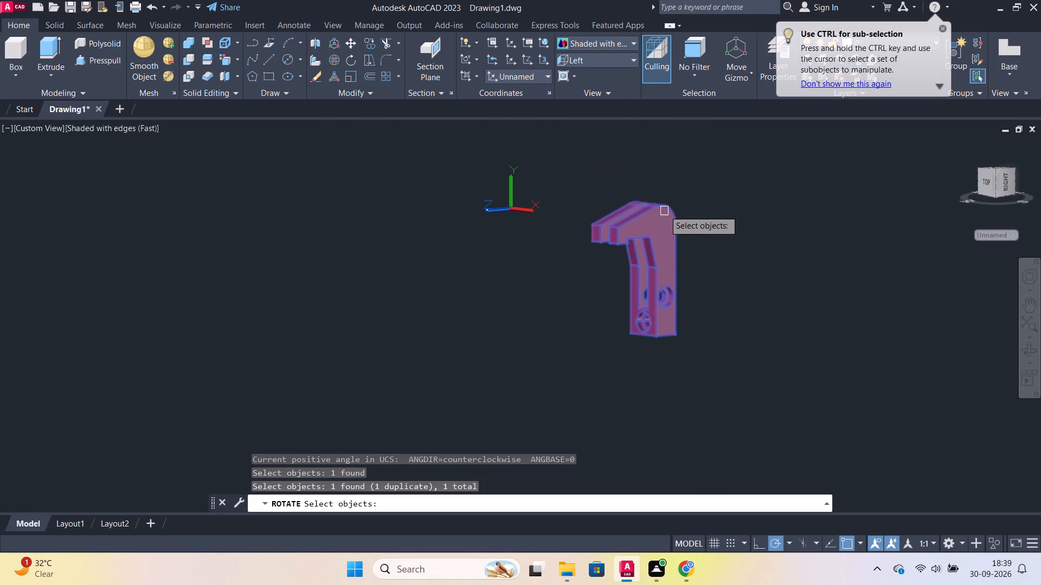
left_click(357, 61)
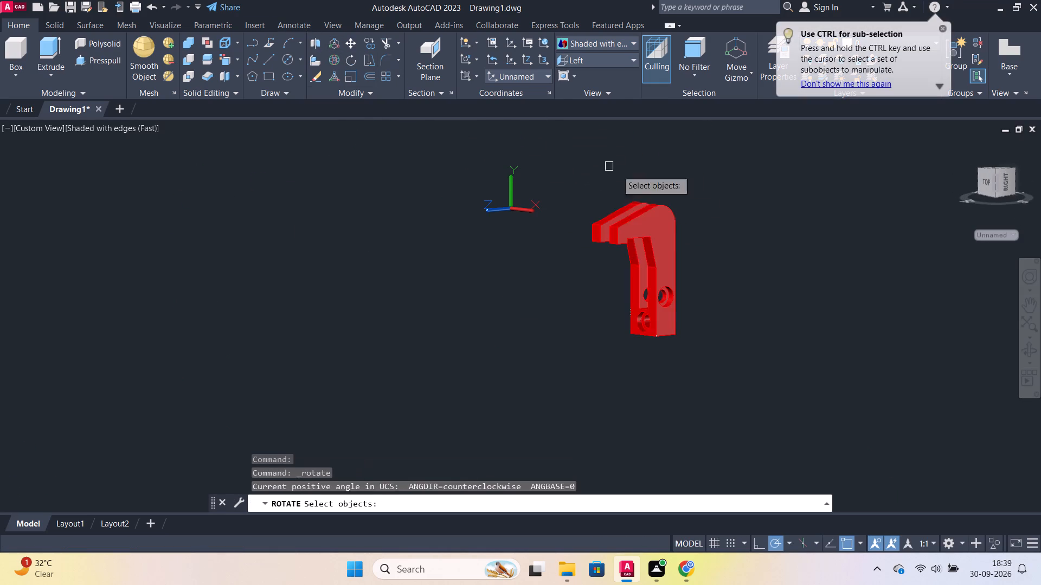
left_click(639, 203)
key("Return")
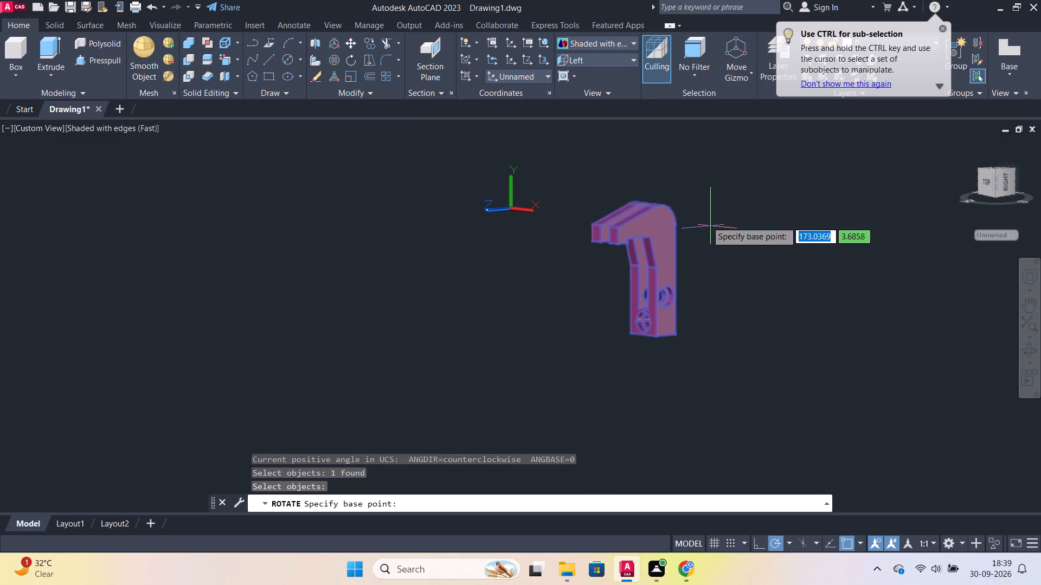
left_click(674, 214)
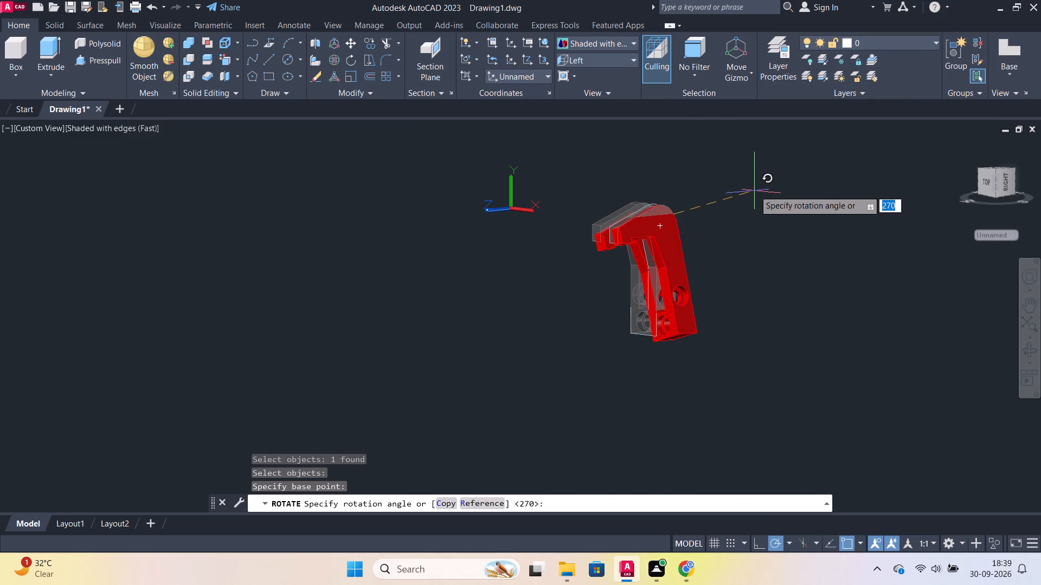
left_click(710, 329)
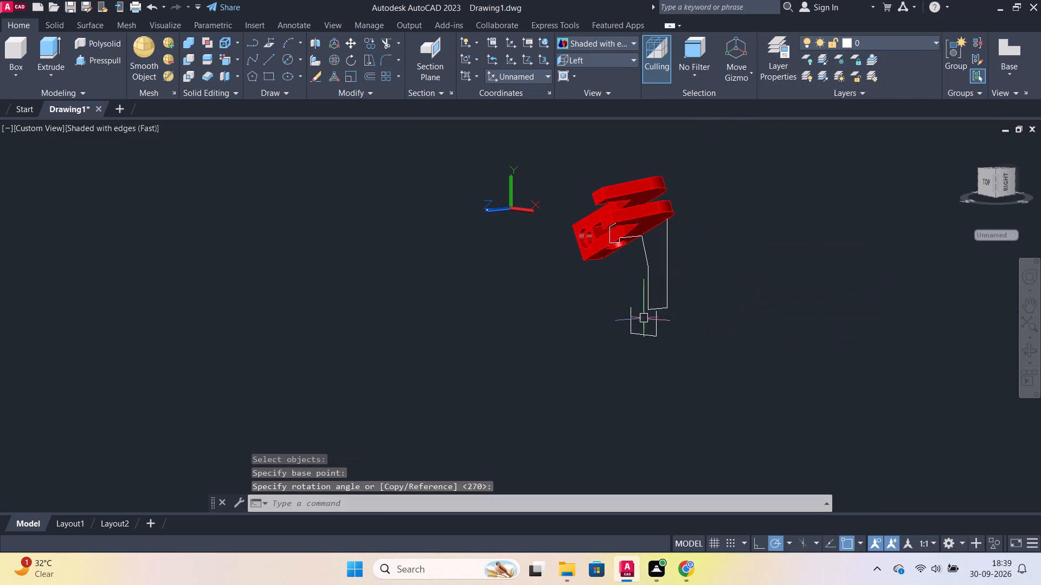
Erase the leftover stepped-leg profile outline at the solid's original position.
scroll(714, 290, "up", 2)
key("Escape")
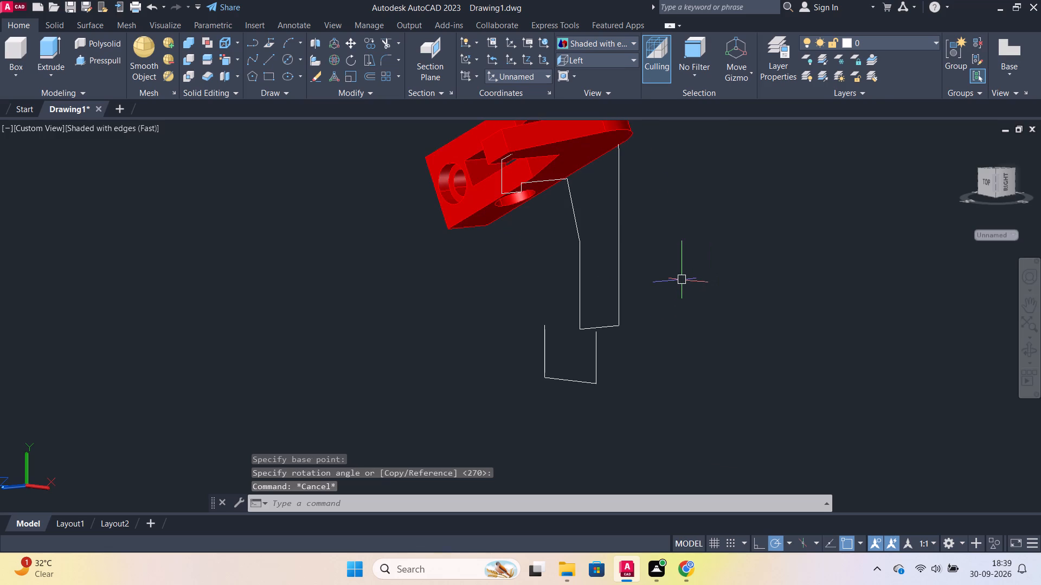
left_click(580, 235)
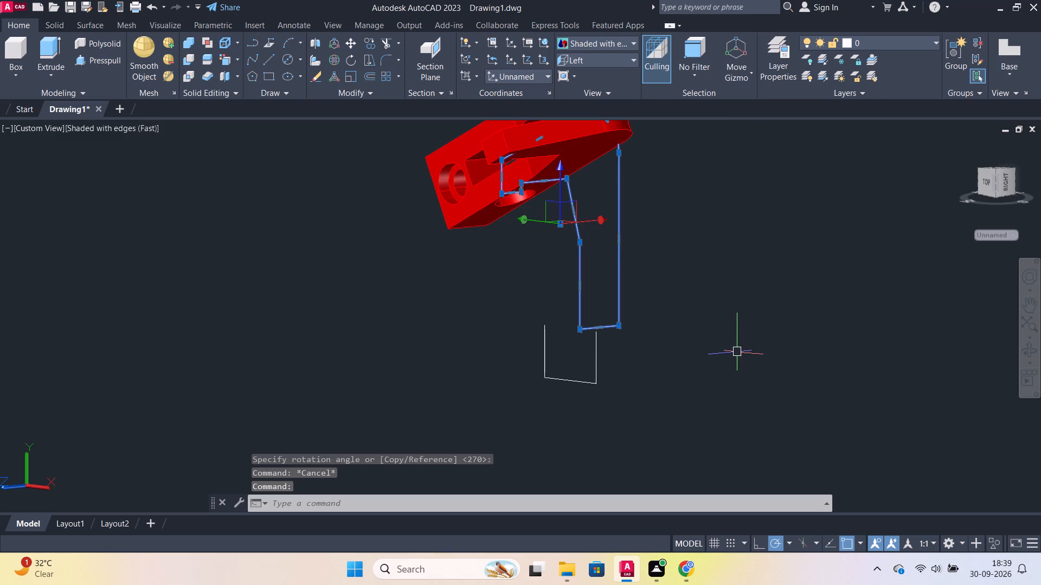
key("e")
key("Return")
Erase the three remaining lines of the U-shaped outline at the block's original position.
left_click(612, 392)
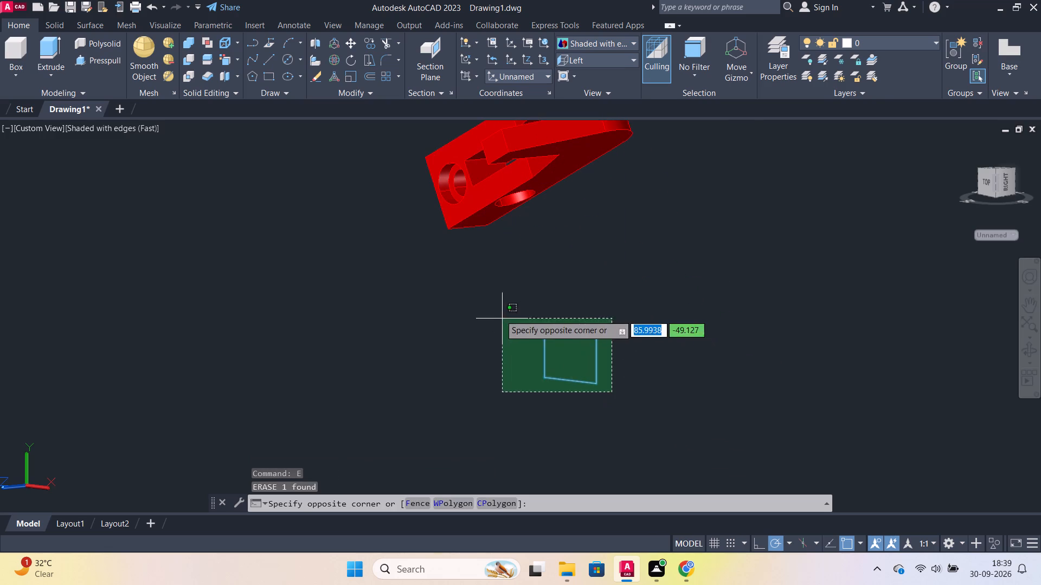
left_click(499, 310)
key("r")
key("BackSpace")
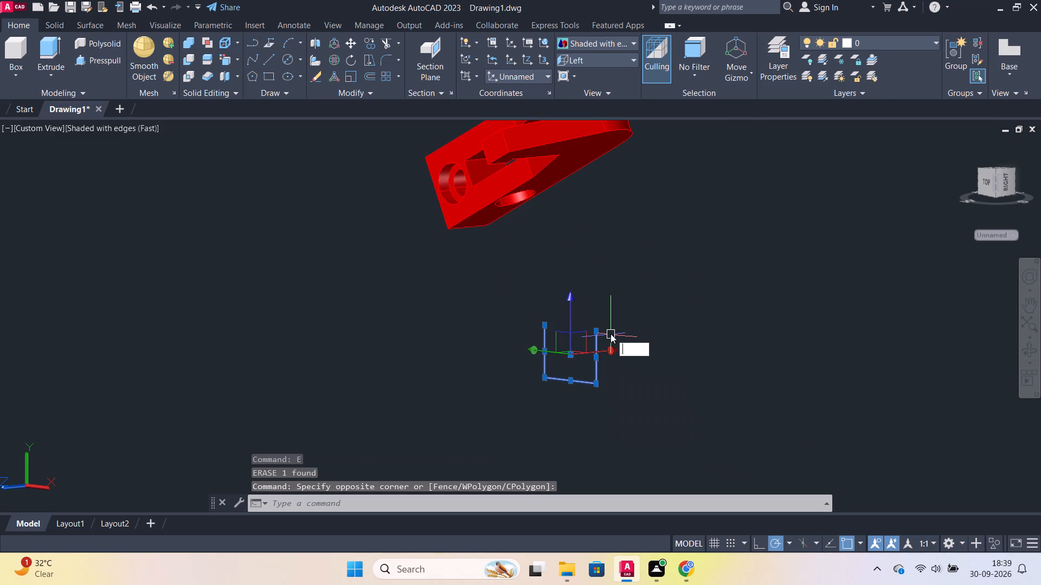
key("e")
key("Return")
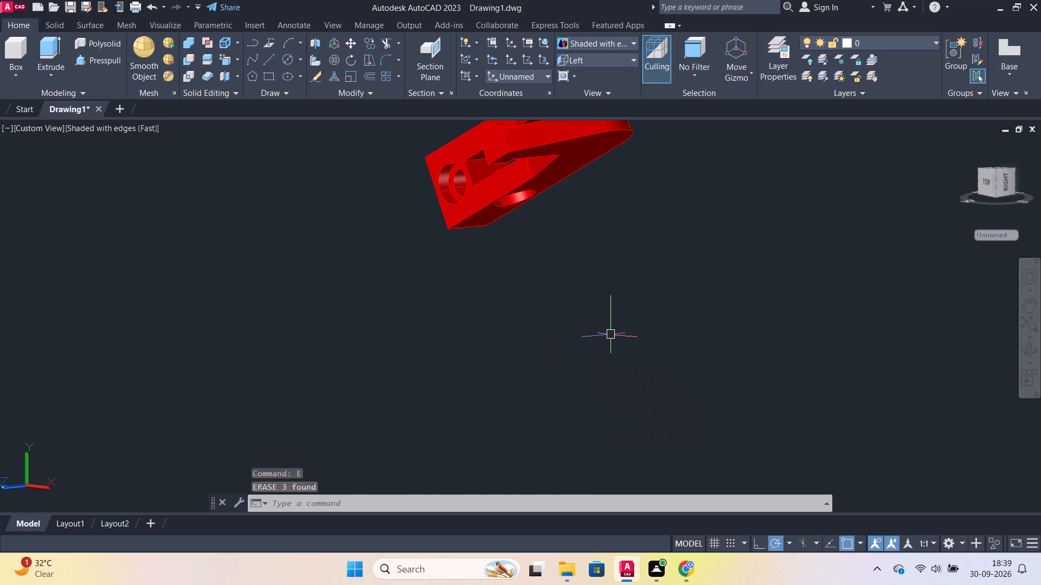
Save the drawing in the Documents folder as "fork type clamp or hook bracket".
scroll(611, 334, "down", 3)
scroll(617, 306, "up", 4)
middle_click_drag(619, 326, 626, 284, "shift")
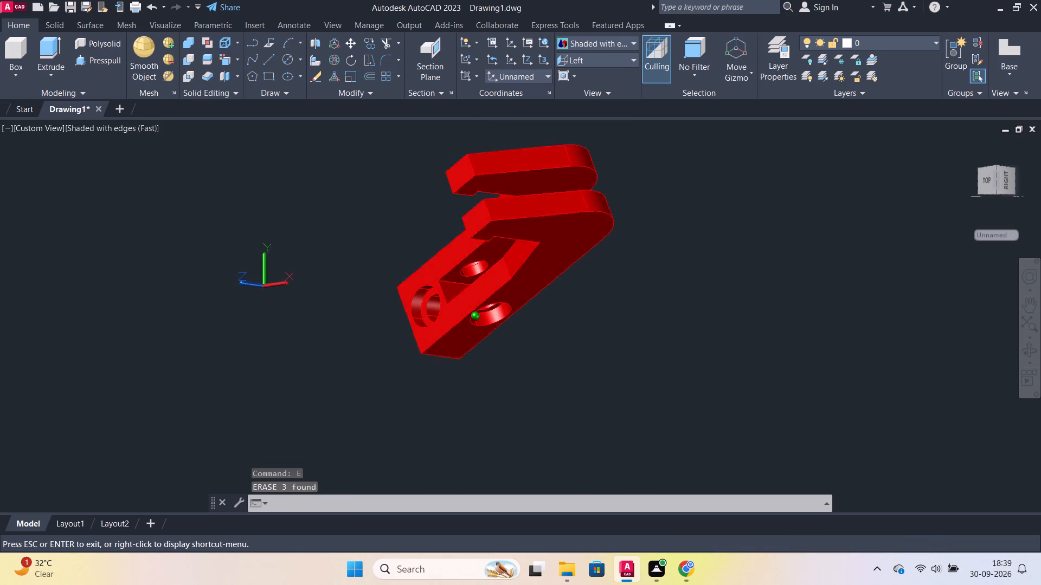
middle_click_drag(626, 284, 676, 216, "shift")
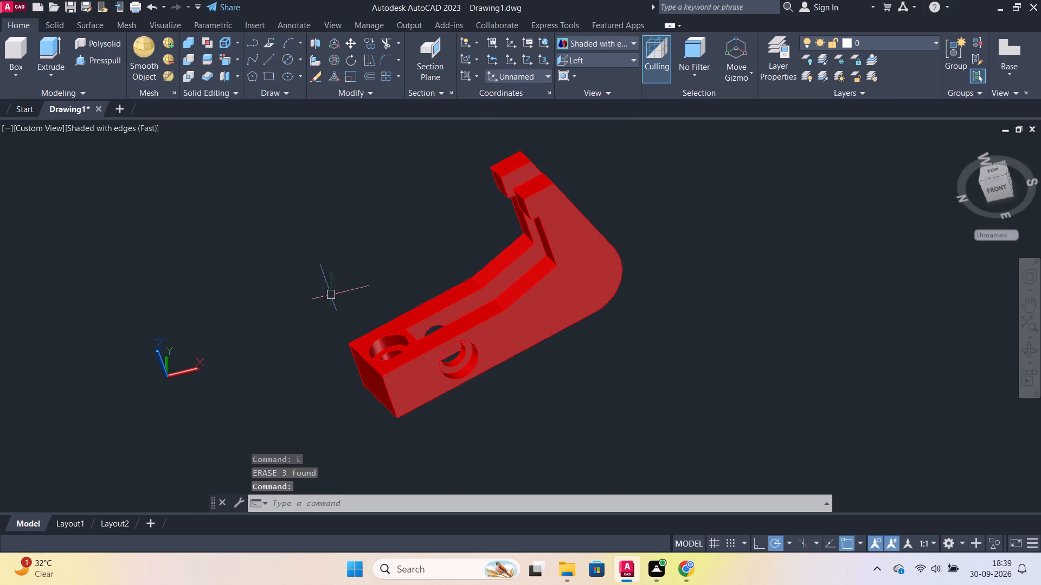
middle_click_drag(320, 276, 329, 309, "shift")
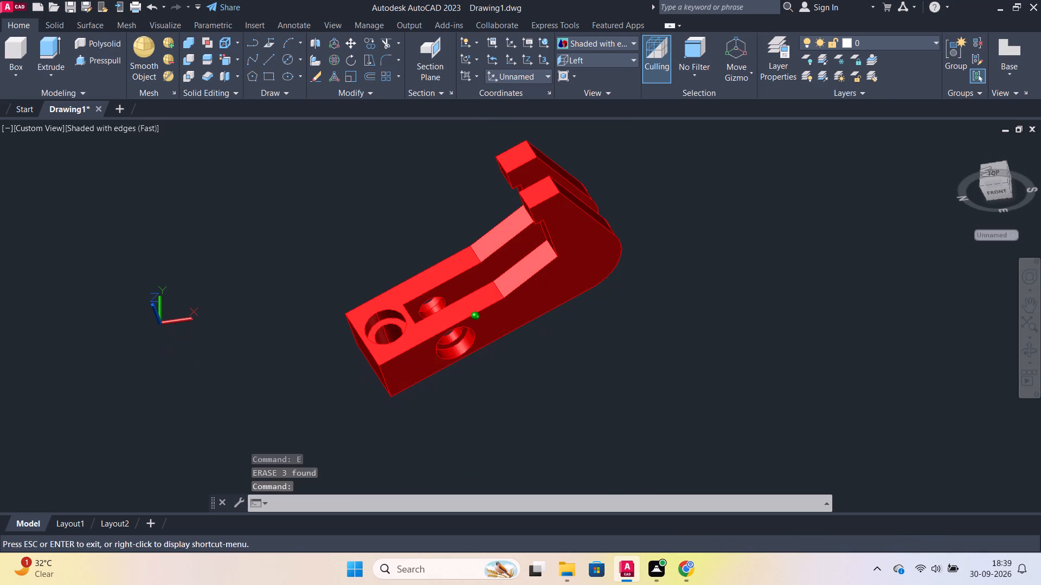
middle_click_drag(329, 309, 329, 313, "shift")
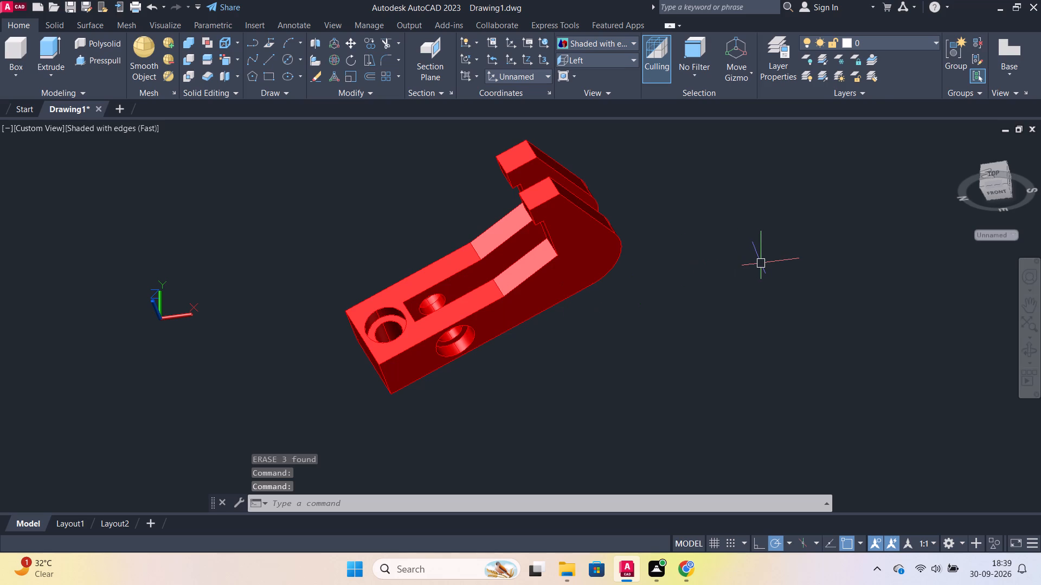
key("ctrl+w")
key("ctrl+s")
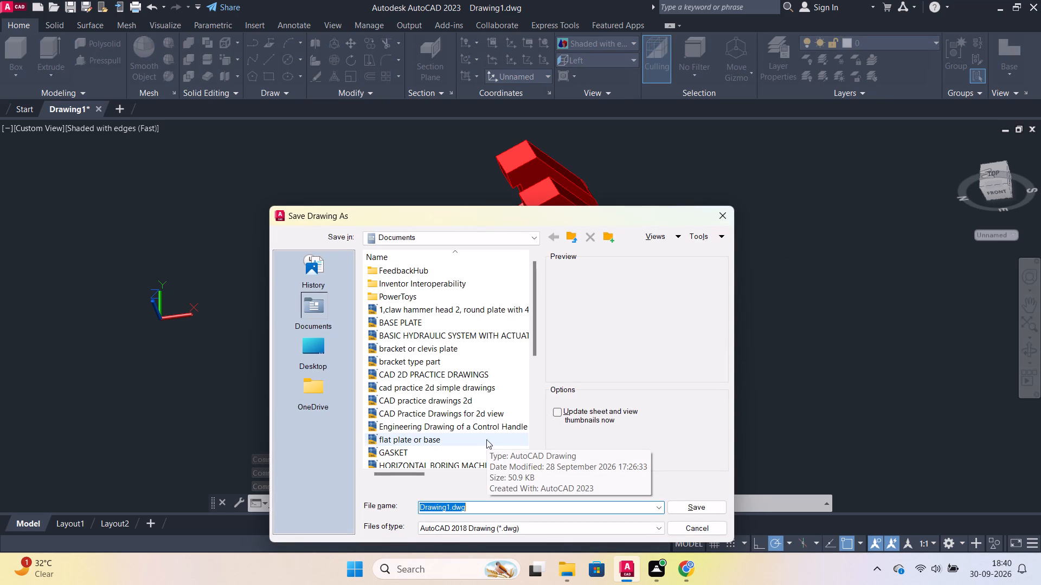
type("fork type")
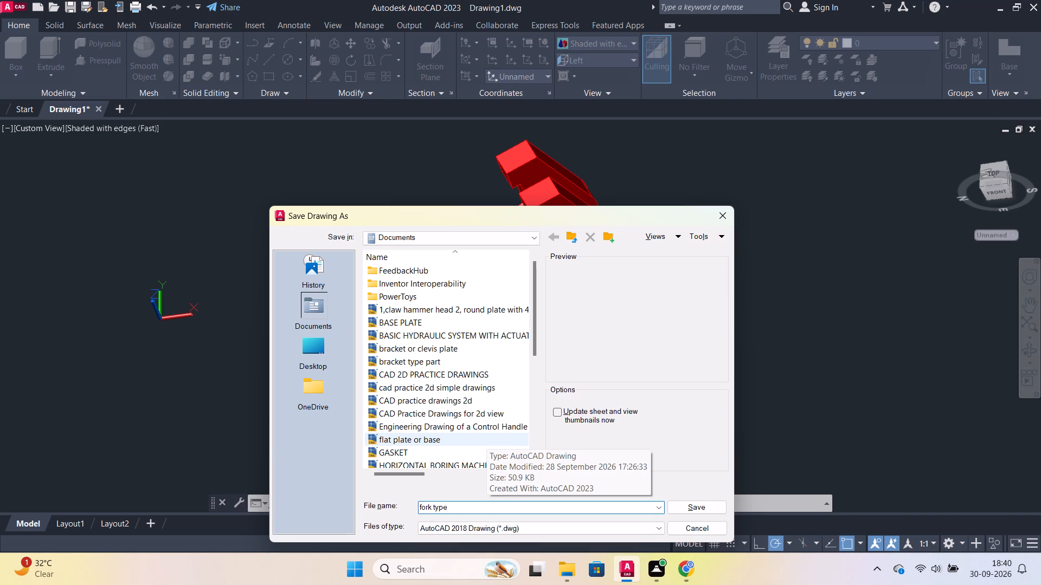
key("space")
type("clamp or")
key("space")
type("hook bracket")
left_click(721, 509)
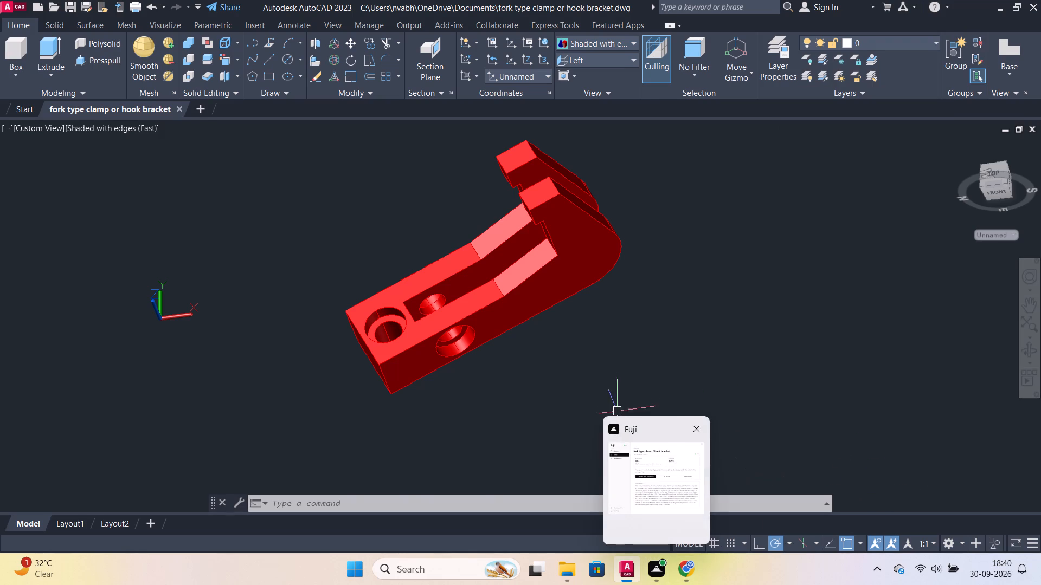
Save the drawing again under its current name.
type("log")
left_click(832, 407)
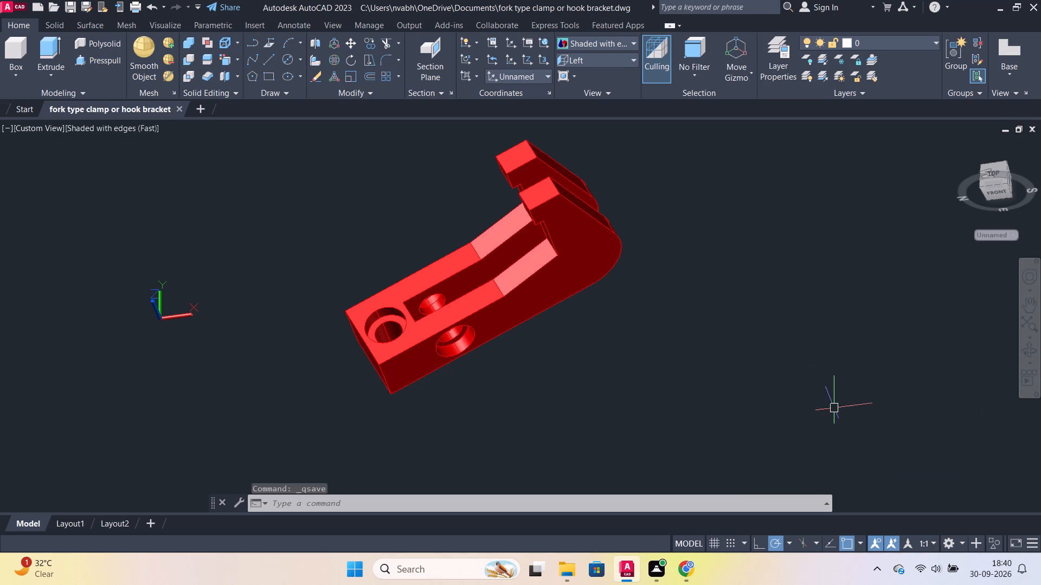
key("ctrl+s")
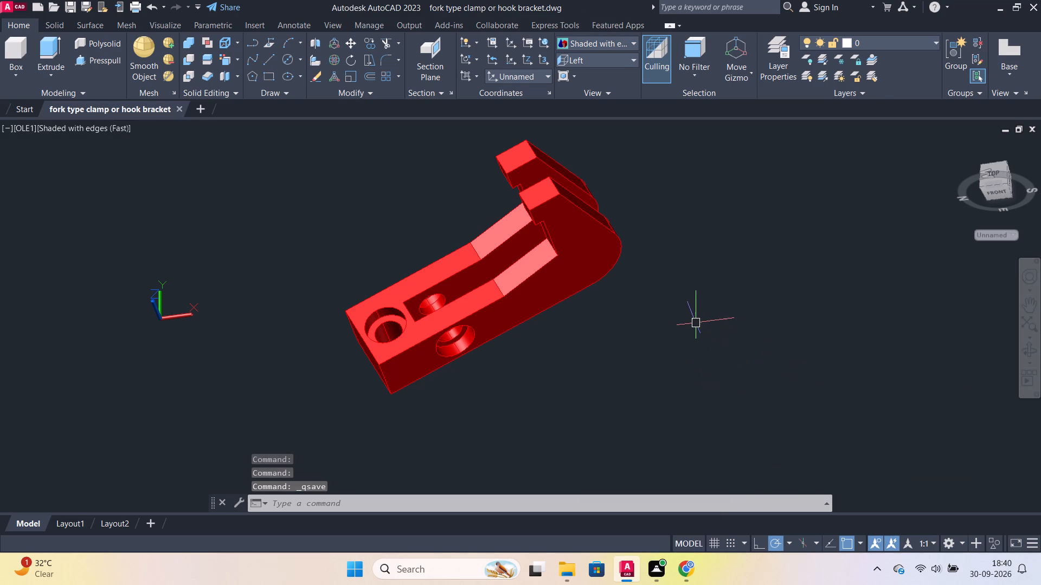
Set up a model plot with DWG To PDF.pc3 on ISO A4 (210.00 x 297.00 MM) paper in landscape orientation.
type("plot")
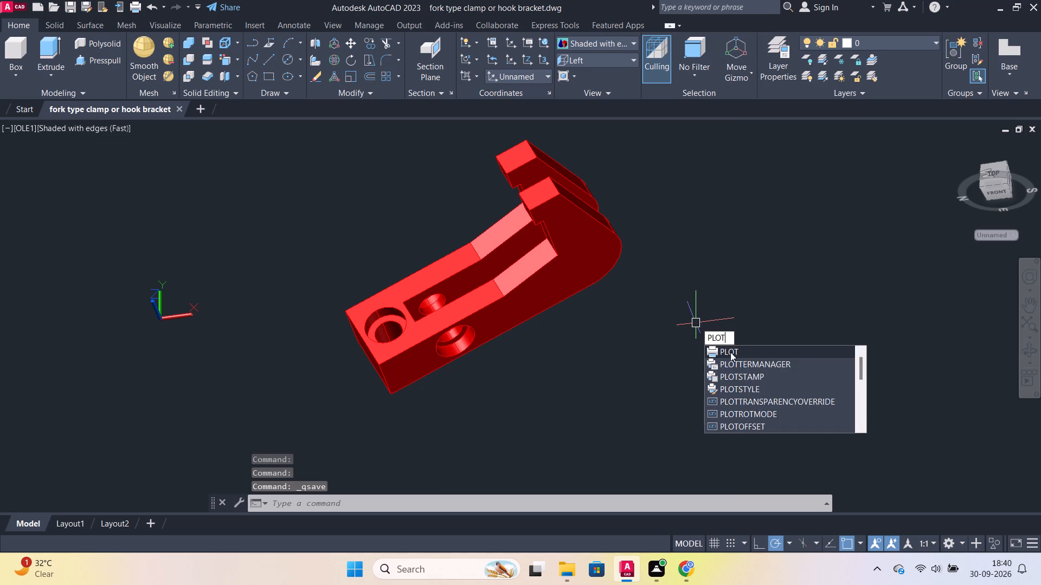
left_click(724, 353)
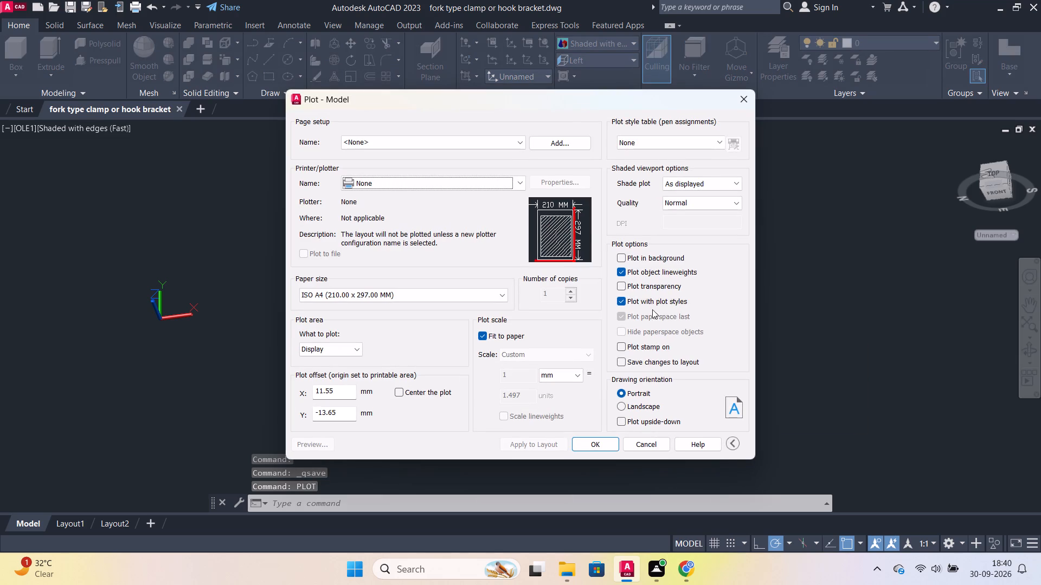
left_click(511, 183)
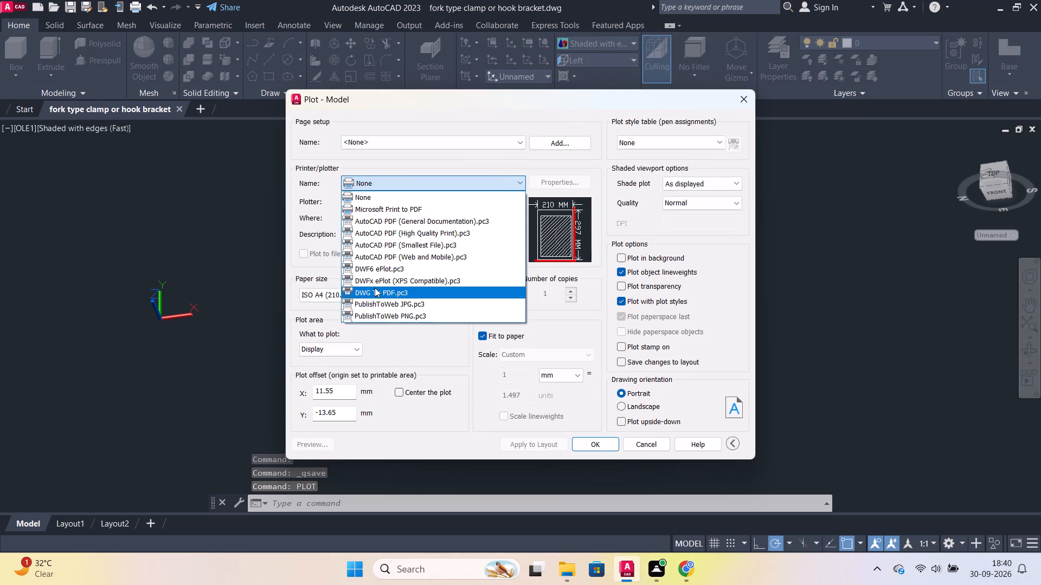
left_click(382, 290)
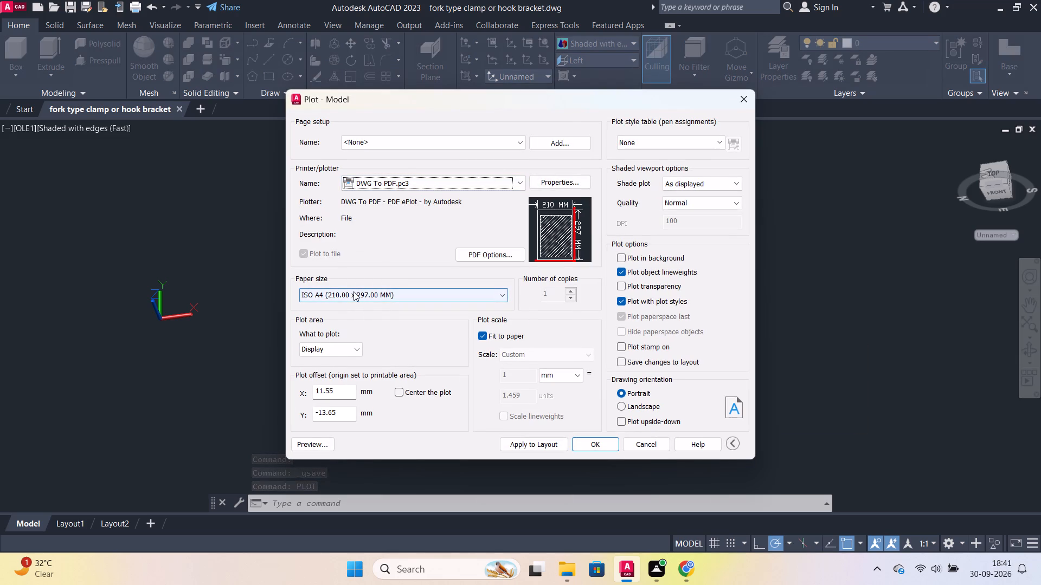
left_click(354, 291)
left_click(355, 295)
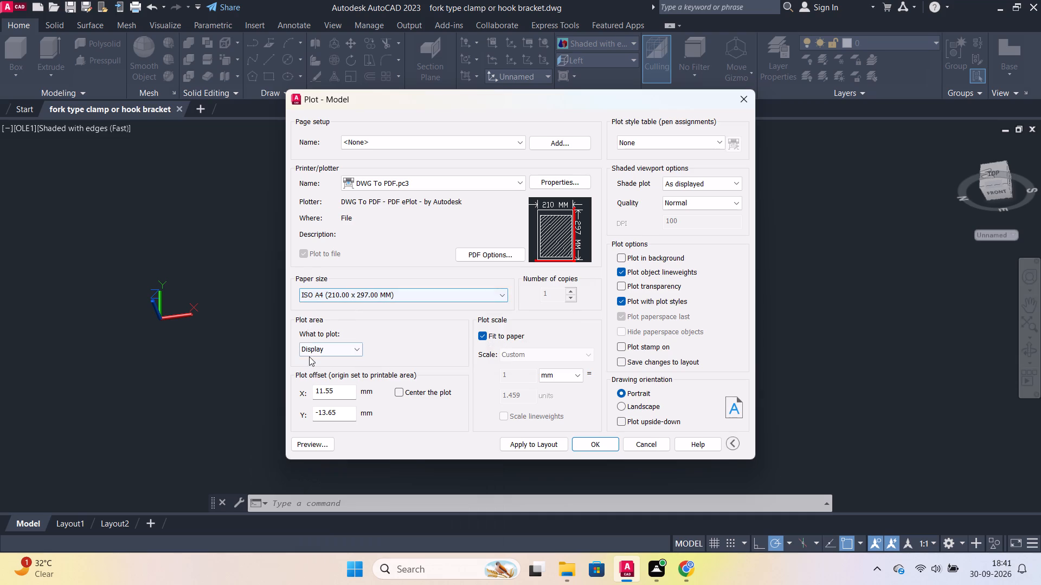
left_click(625, 412)
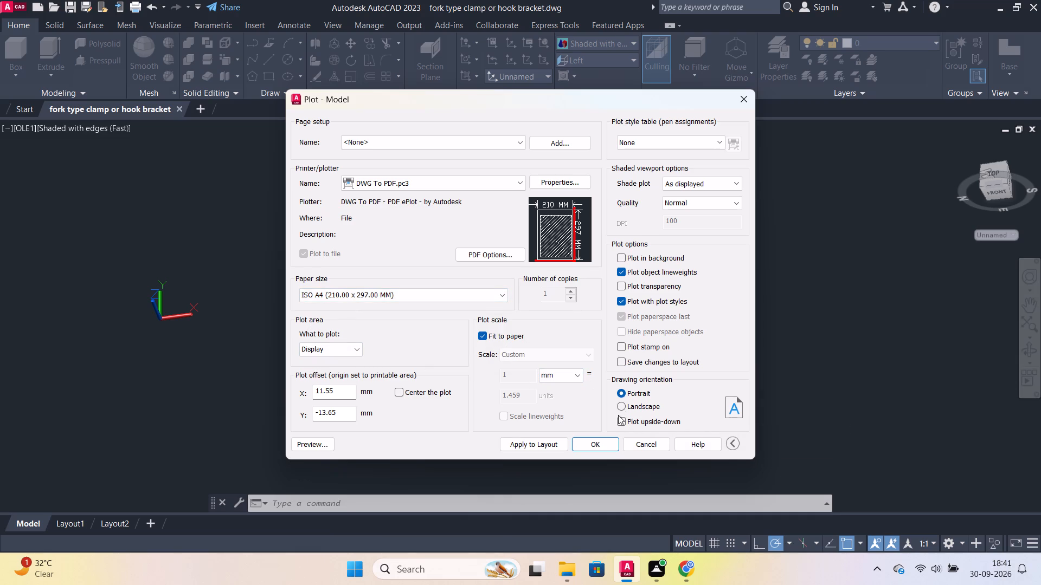
left_click(616, 406)
left_click(625, 407)
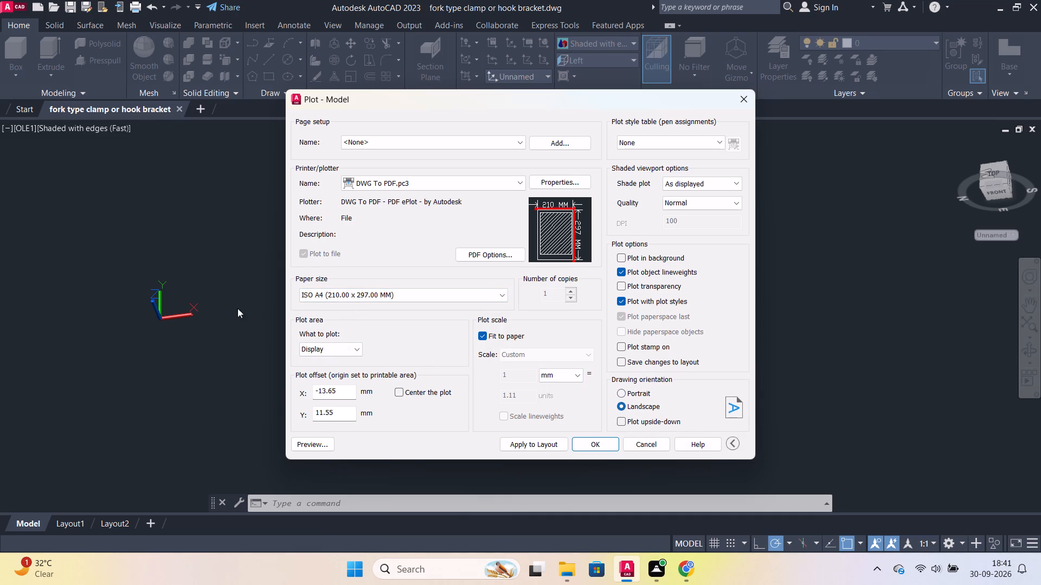
Set the plot area to a window enclosing the whole red solid with a margin around it.
left_click(335, 348)
left_click(332, 386)
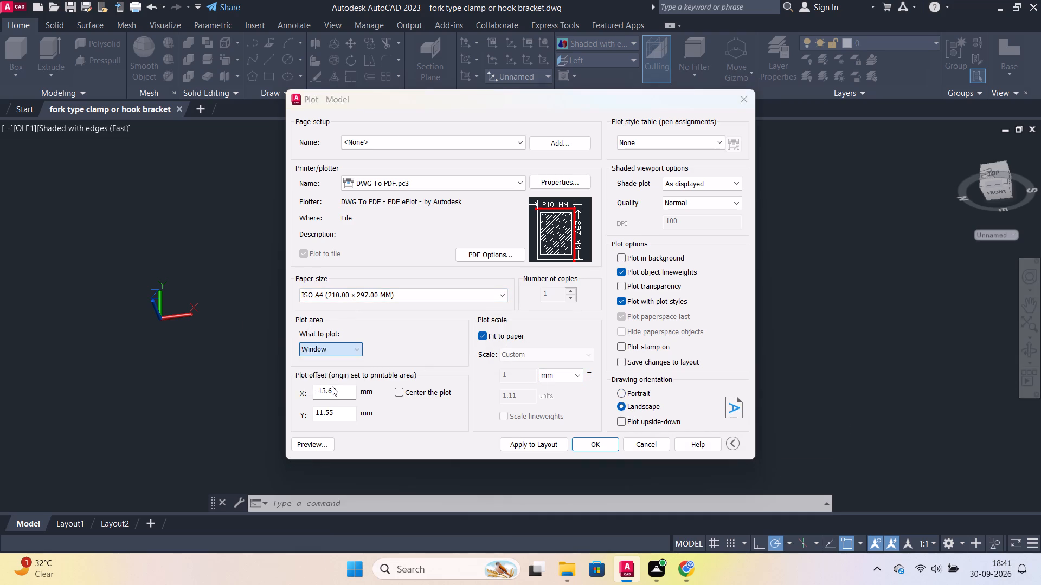
scroll(332, 385, "down", 1)
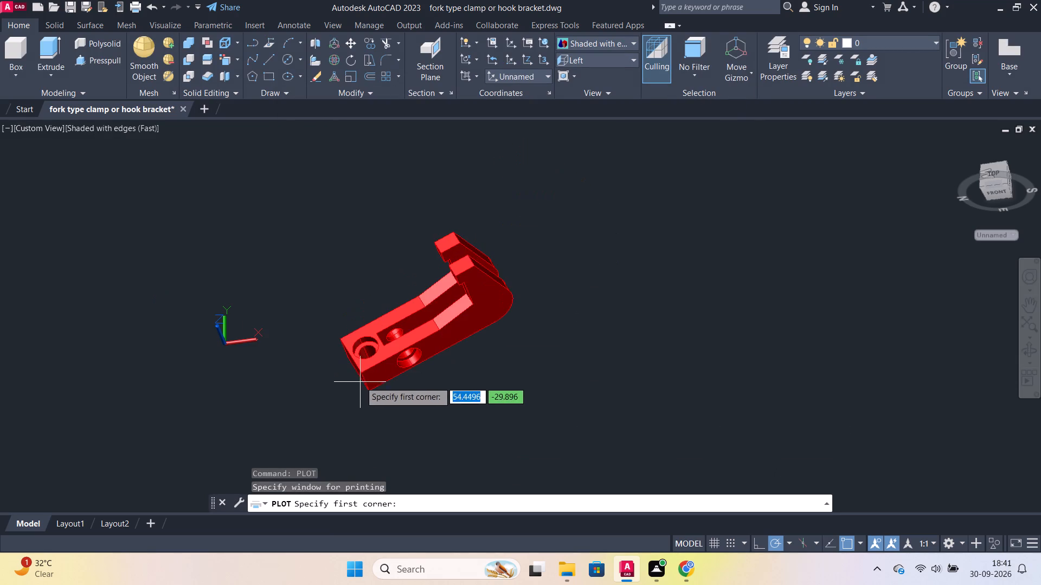
left_click(261, 200)
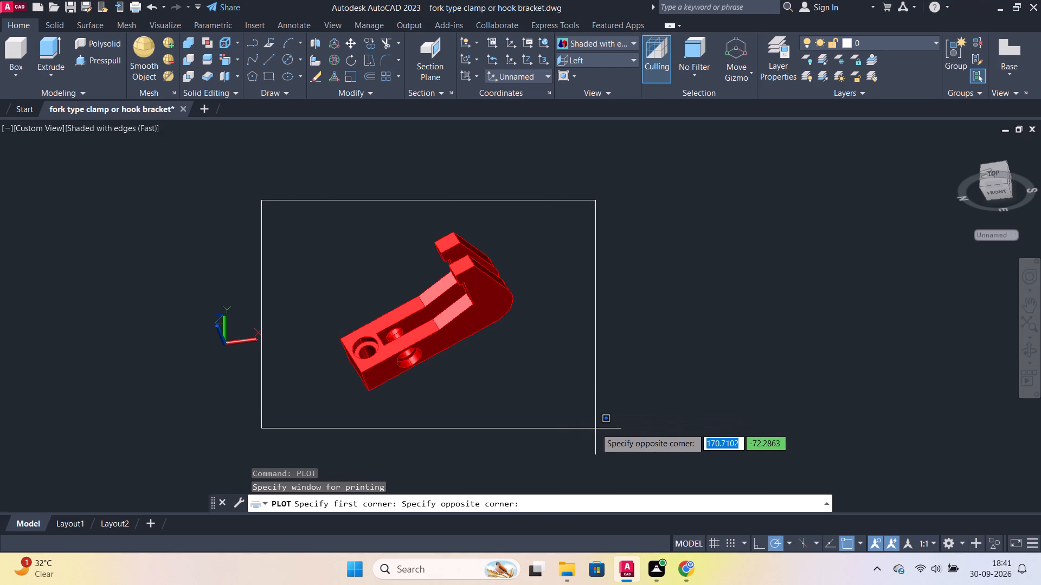
left_click(595, 428)
Plot the windowed view of the red solid to a PDF file.
left_click(615, 443)
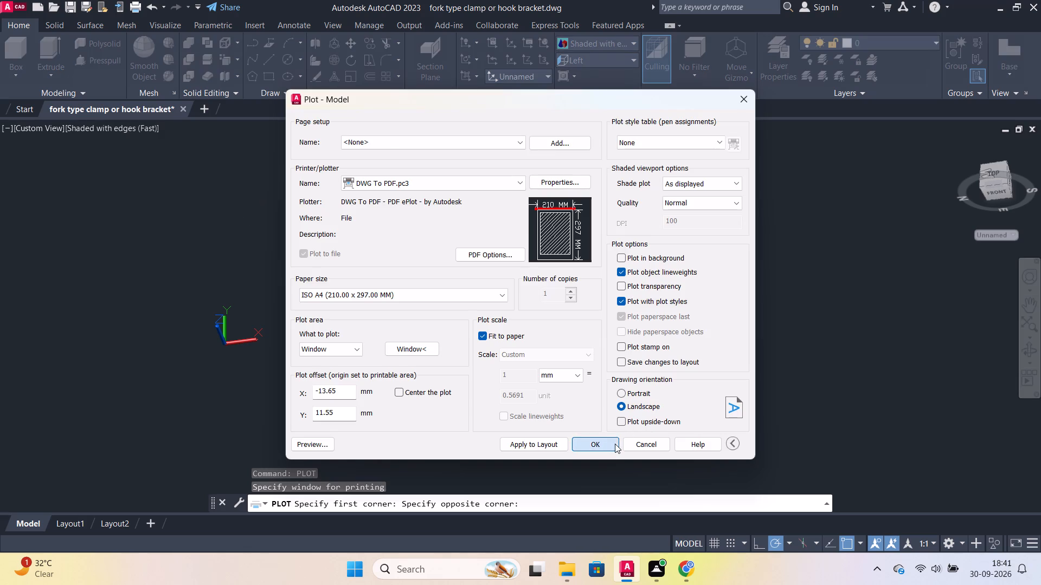
left_click(724, 409)
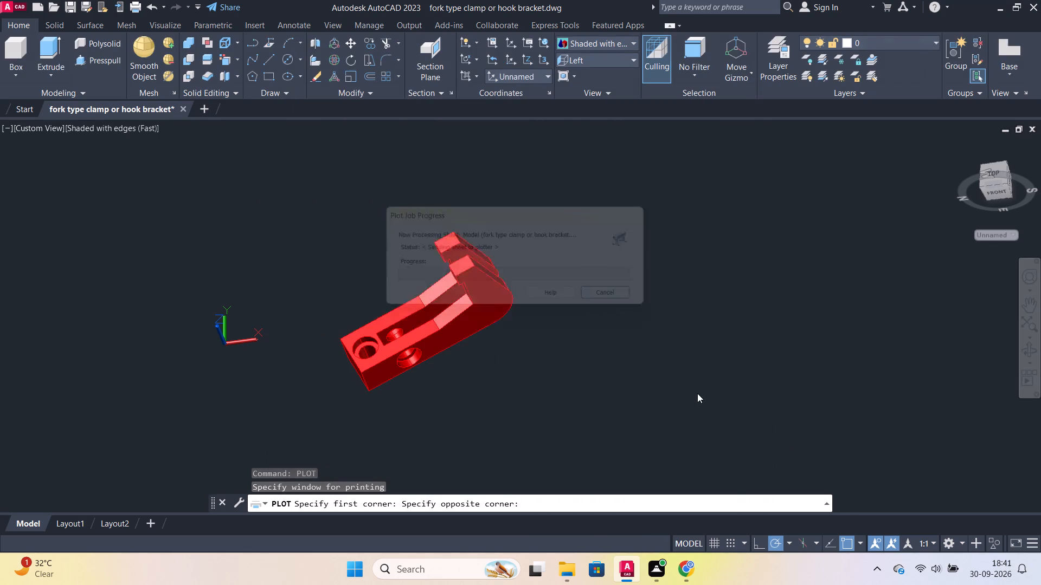